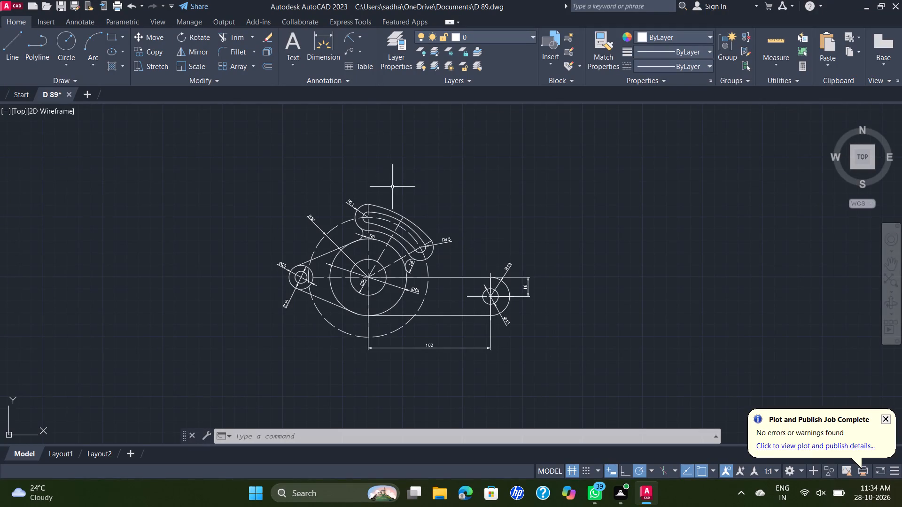
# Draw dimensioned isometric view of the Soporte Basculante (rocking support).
# Close the D 89 drawing without saving its changes.
pyautogui.click(70, 92)
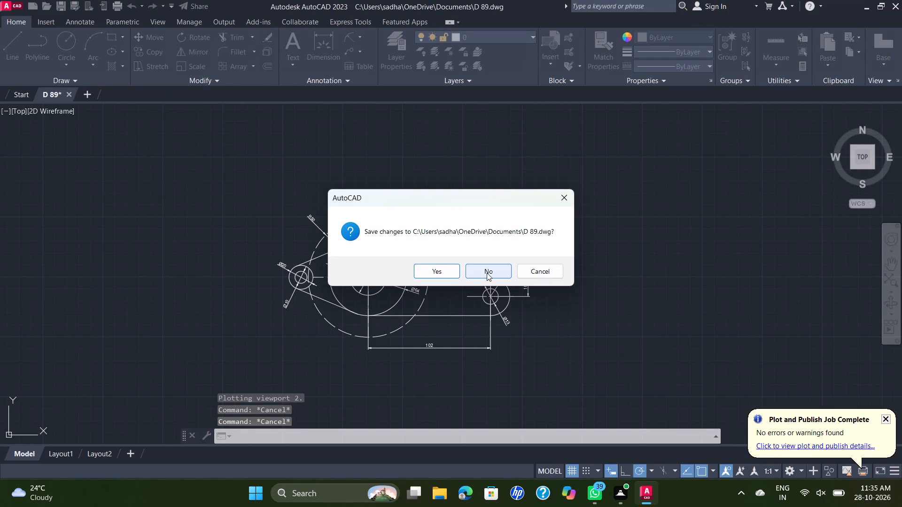
pyautogui.click(487, 273)
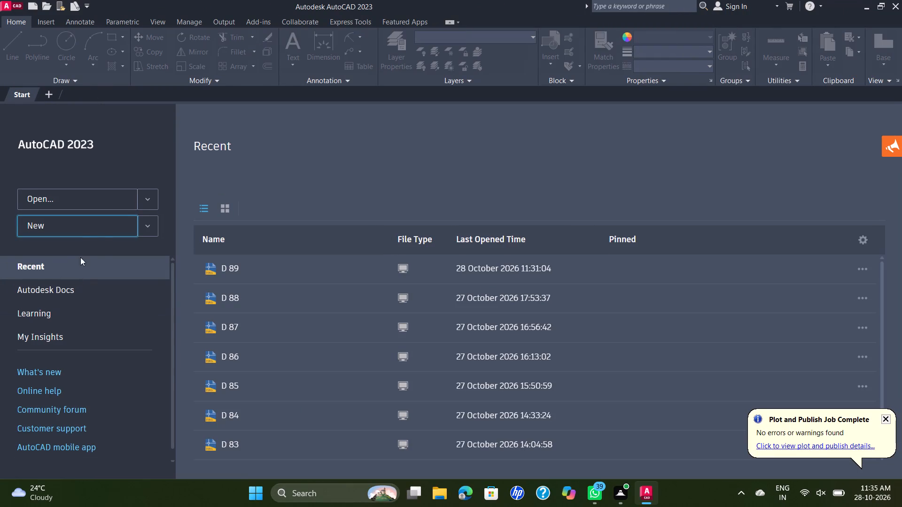
# Start a new drawing and turn on isometric drafting with the left isoplane.
pyautogui.click(97, 228)
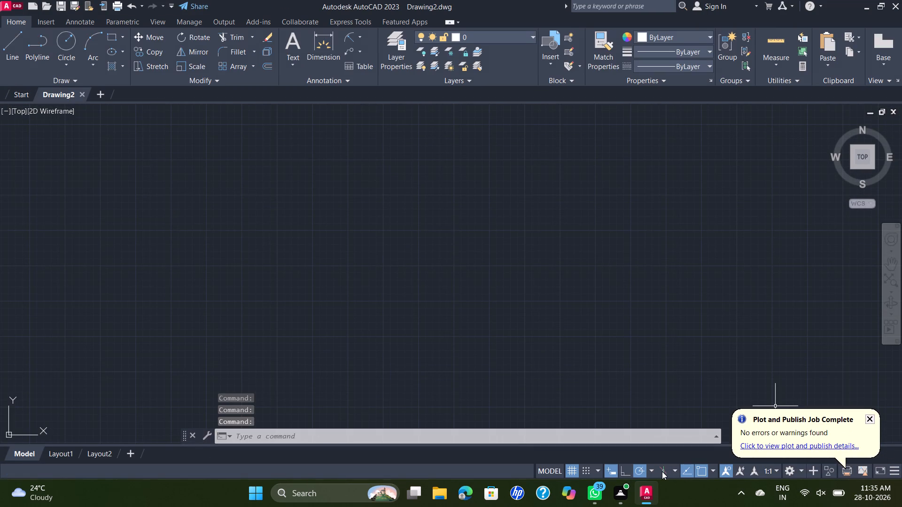
pyautogui.click(661, 471)
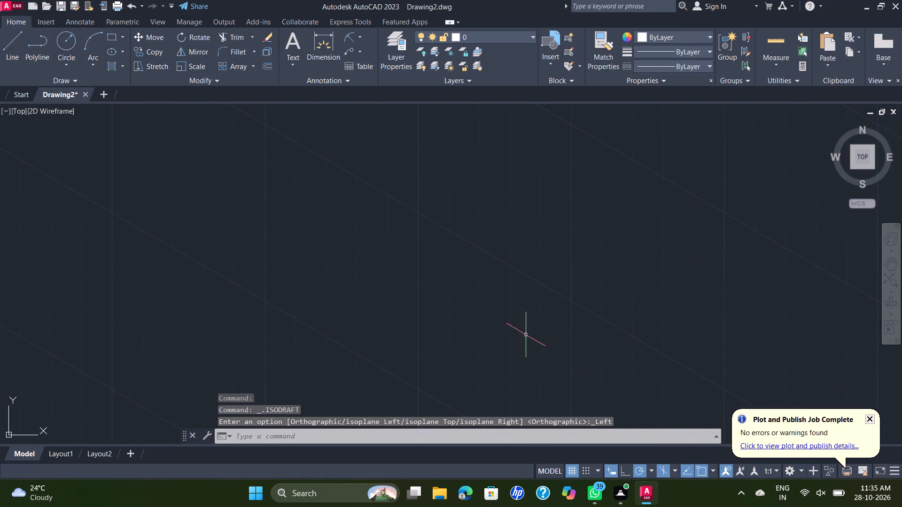
# Configure the drawing units to a length precision of 0.00.
pyautogui.write('UN')
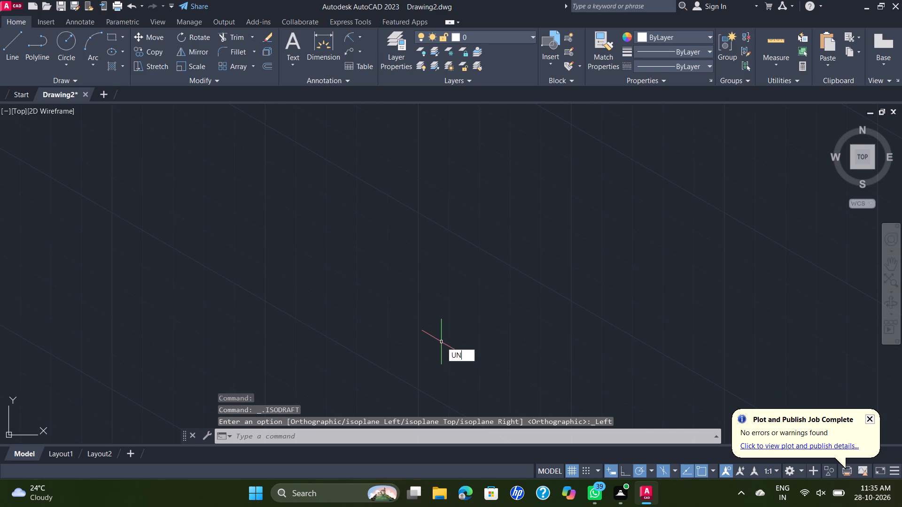
pyautogui.press('Return')
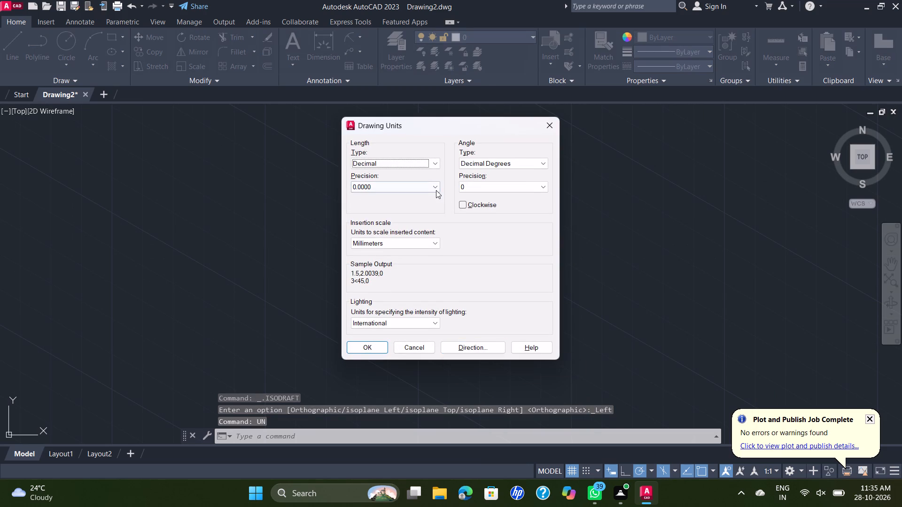
pyautogui.click(437, 189)
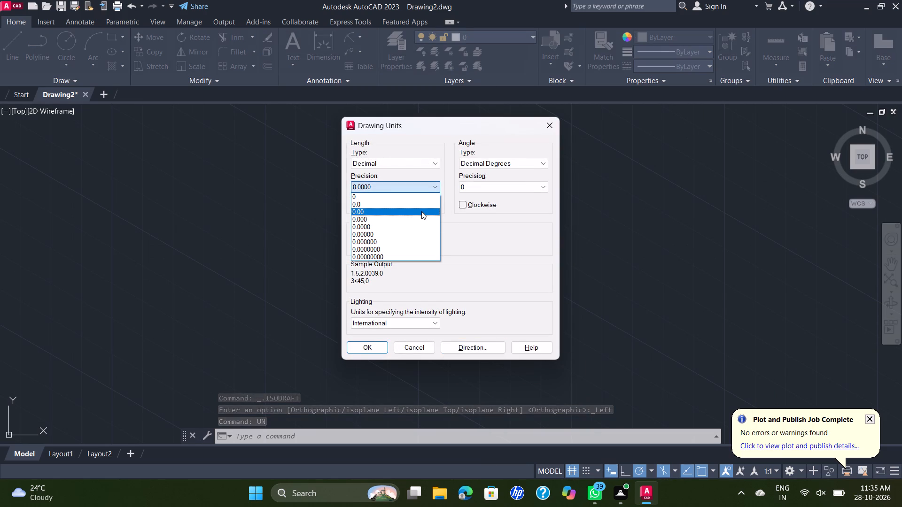
pyautogui.click(421, 211)
pyautogui.click(365, 350)
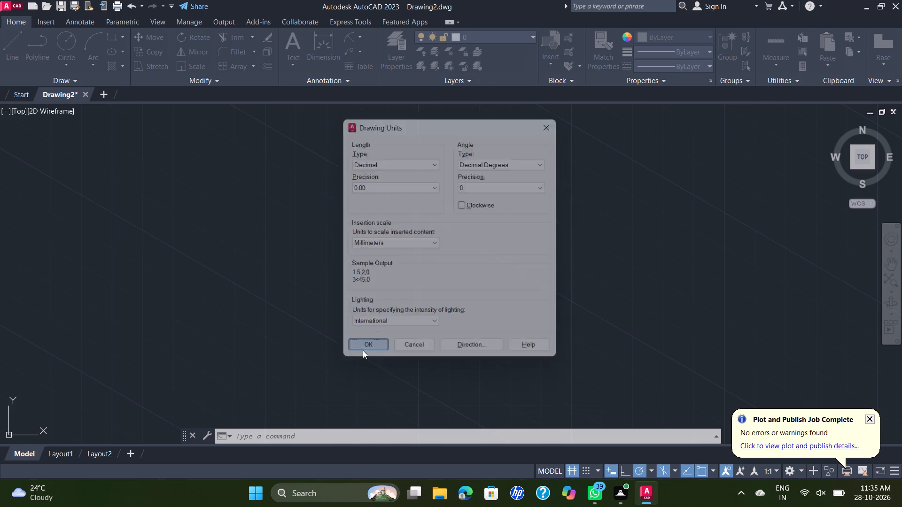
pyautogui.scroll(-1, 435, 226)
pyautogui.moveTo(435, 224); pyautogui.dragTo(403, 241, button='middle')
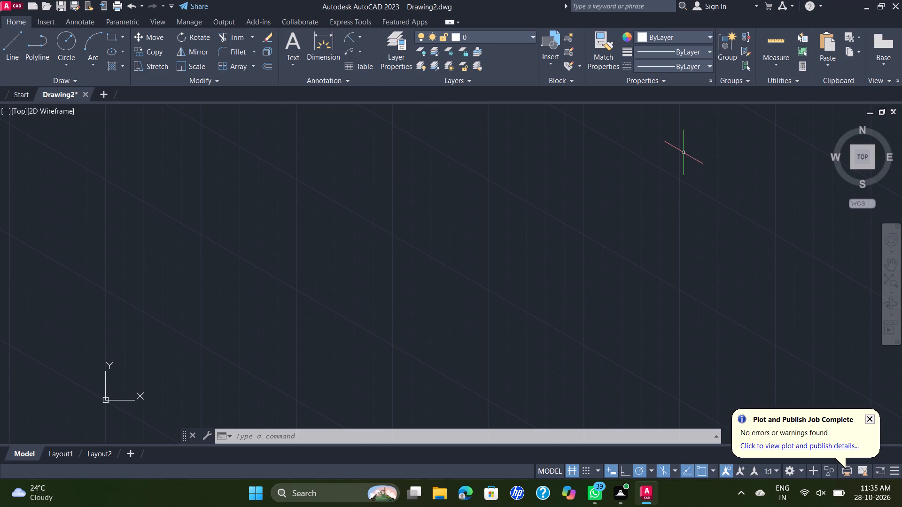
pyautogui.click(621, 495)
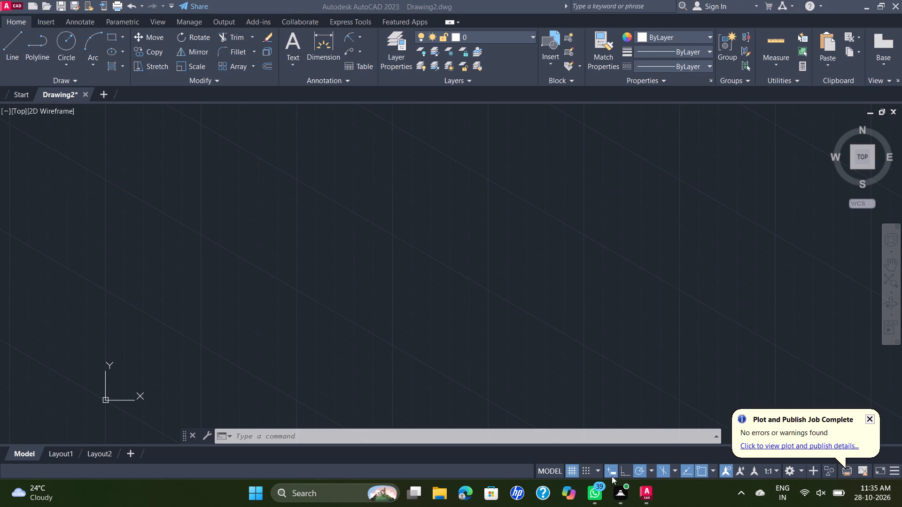
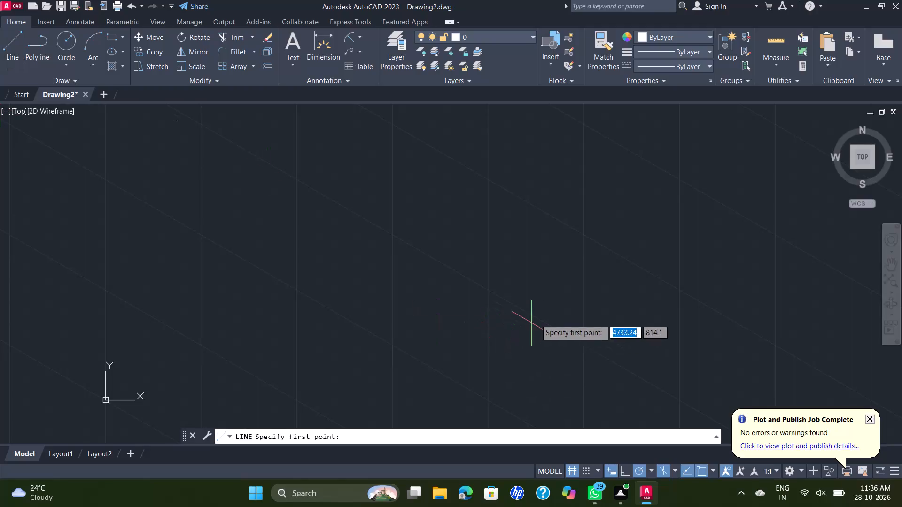
# Draw a 75-unit line at 210° as the base line of the isometric view.
pyautogui.click(525, 264)
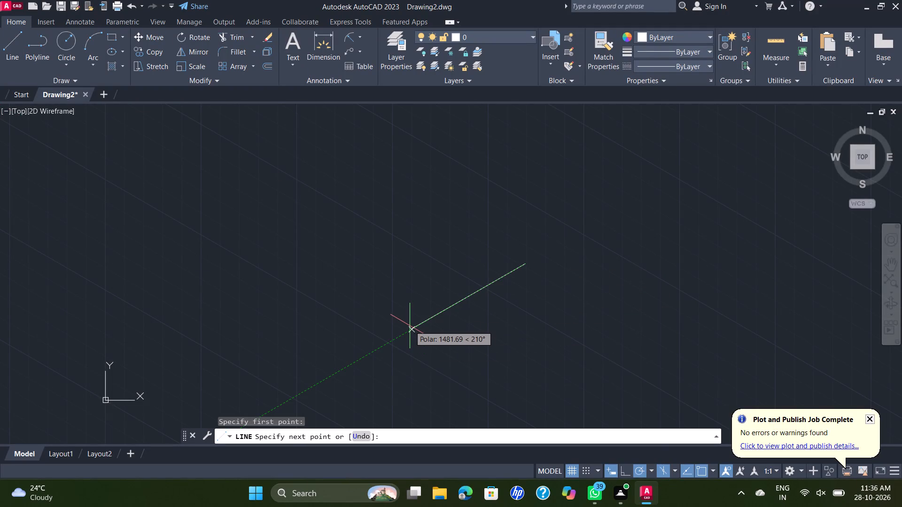
pyautogui.write('75')
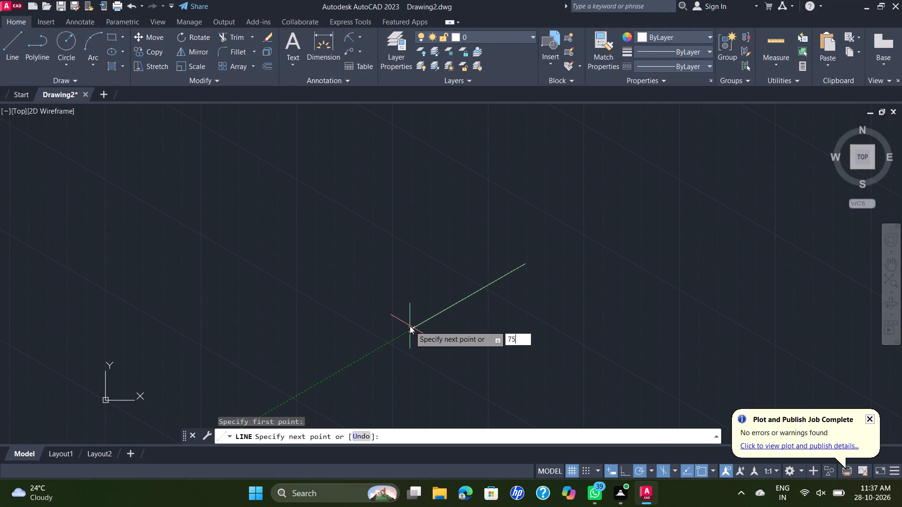
pyautogui.press('Return')
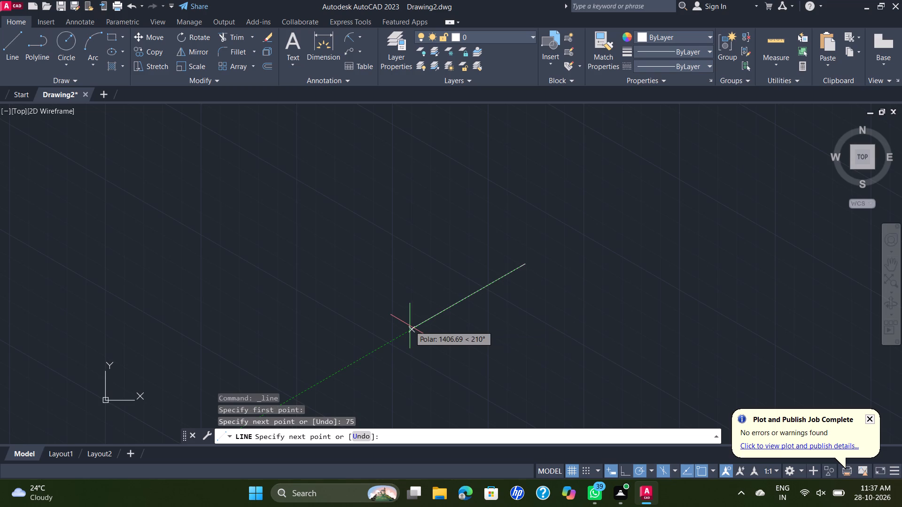
pyautogui.scroll(3, 512, 271)
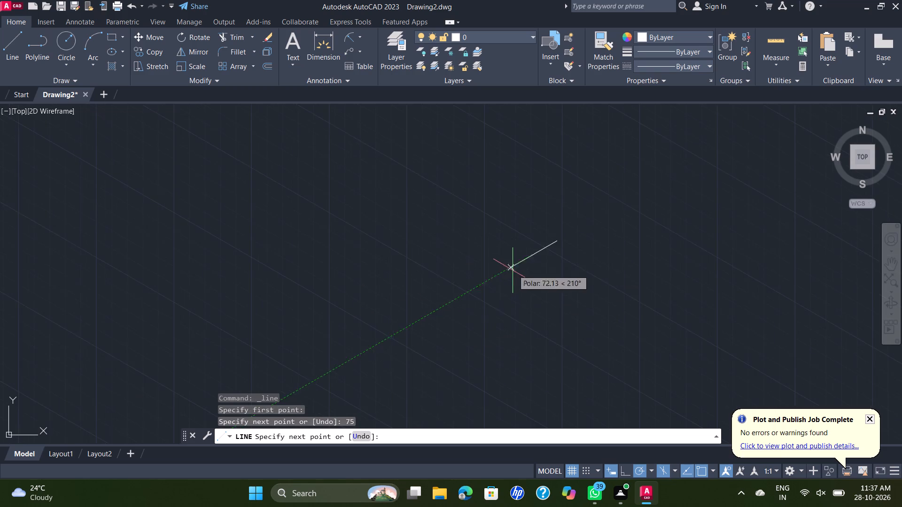
pyautogui.scroll(2, 551, 258)
pyautogui.scroll(2, 608, 243)
pyautogui.moveTo(597, 238); pyautogui.dragTo(609, 293, button='middle')
pyautogui.press('Escape')
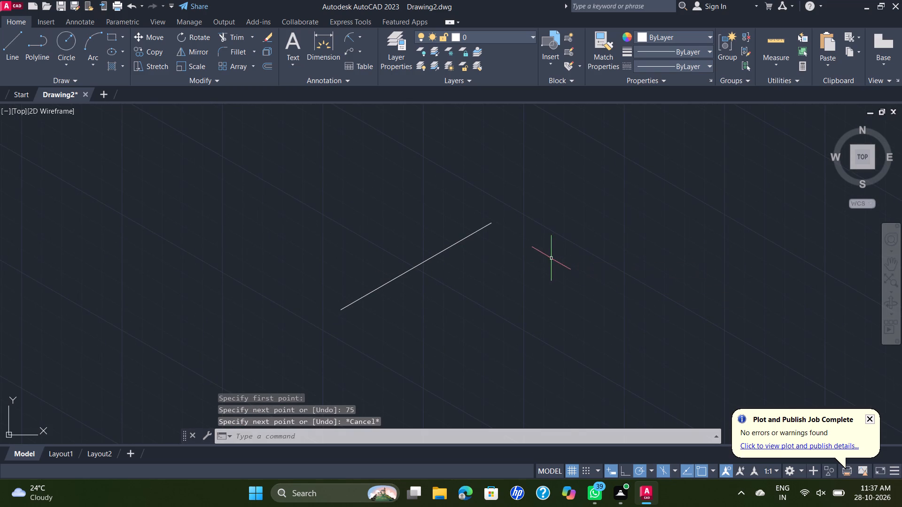
pyautogui.scroll(-1, 527, 243)
pyautogui.moveTo(530, 258); pyautogui.dragTo(533, 300, button='middle')
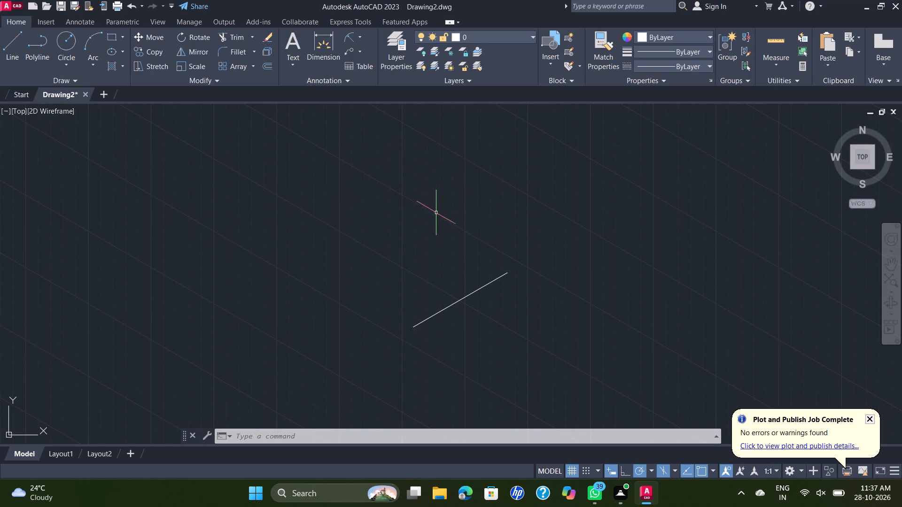
# Draw an isocircle of radius 12 on the right isoplane, centred on the lower end of the 75-unit line.
pyautogui.press('e')
pyautogui.press('l')
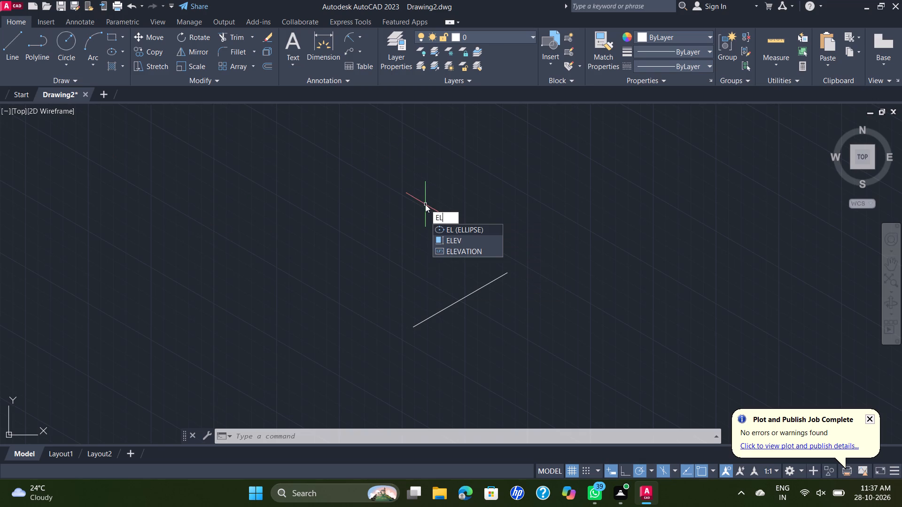
pyautogui.press('Return')
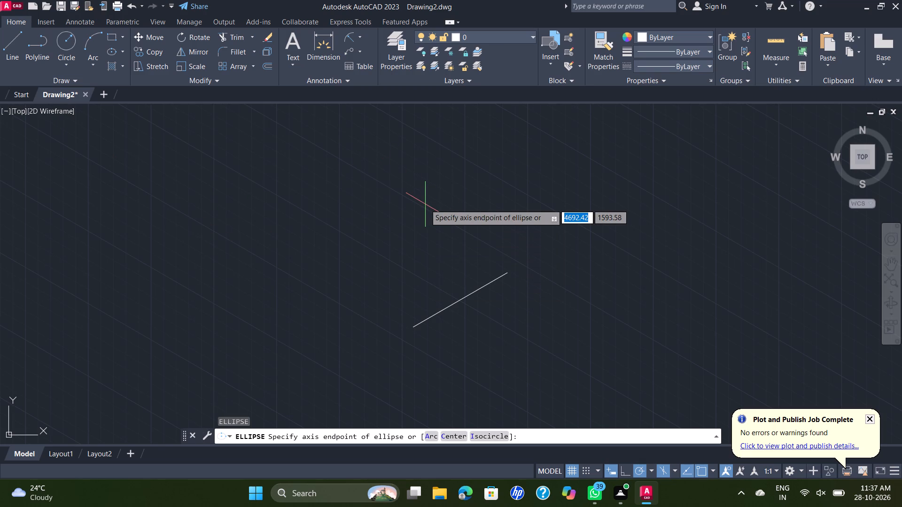
pyautogui.write('ISO')
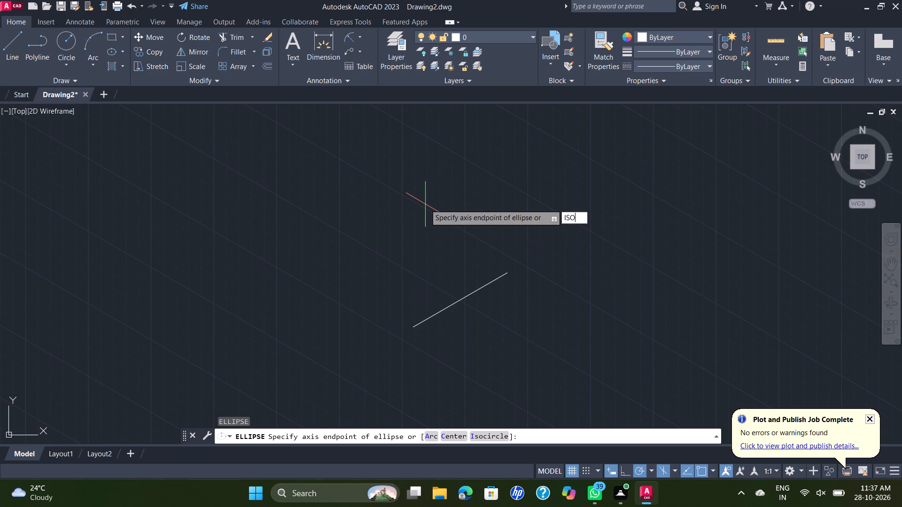
pyautogui.press('Return')
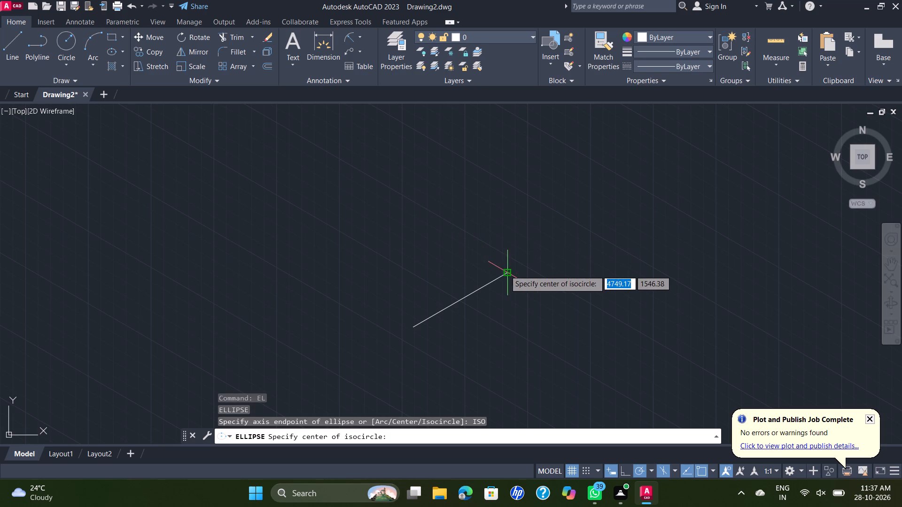
pyautogui.click(415, 329)
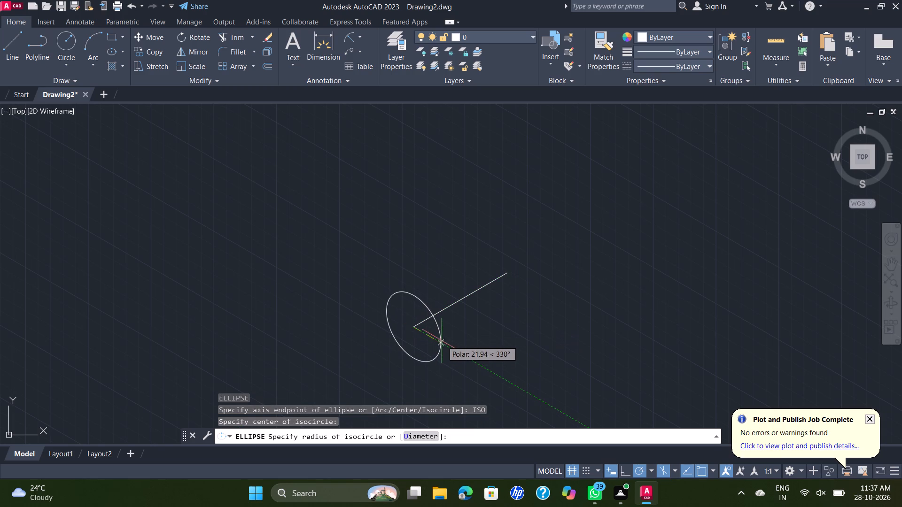
pyautogui.press('F5')
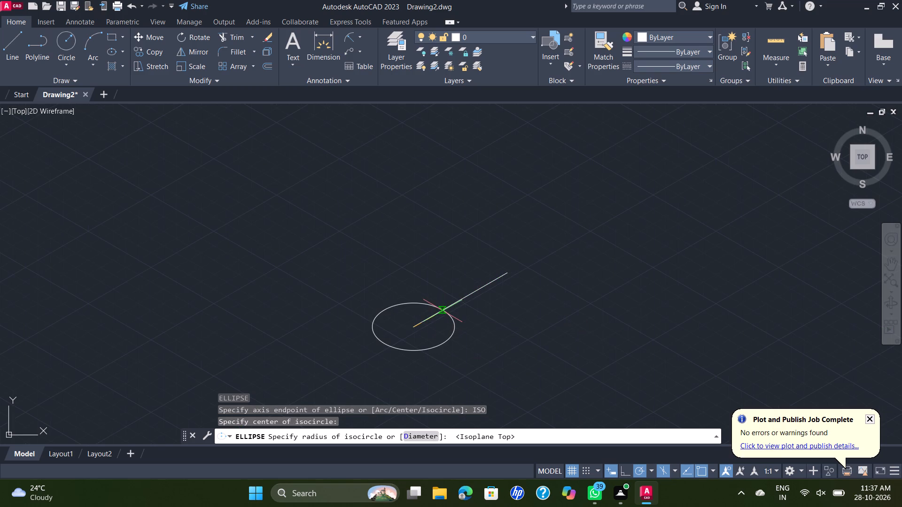
pyautogui.press('F5')
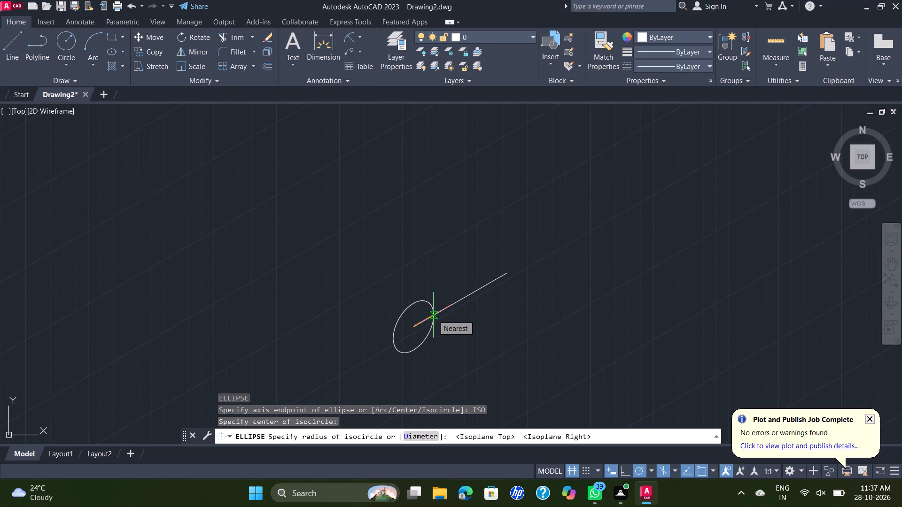
pyautogui.write('12')
pyautogui.press('Return')
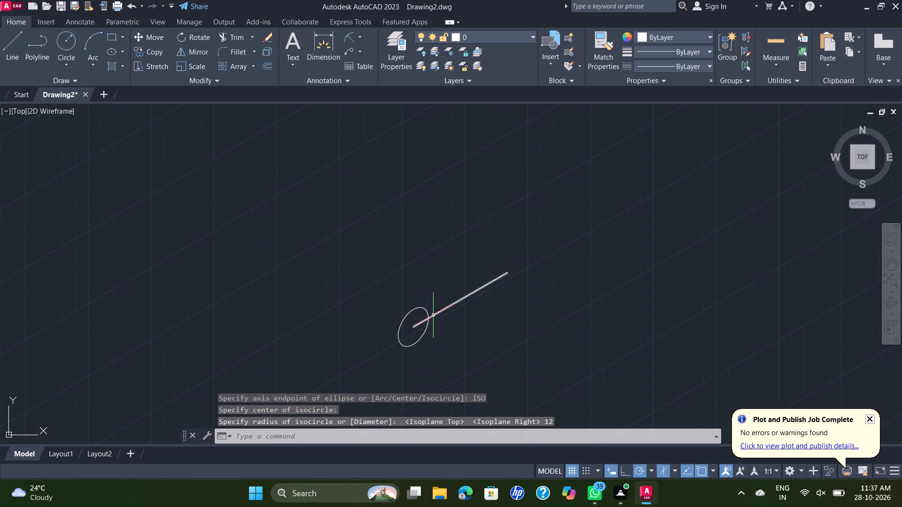
# Draw a concentric isocircle of diameter 13 inside the first one.
pyautogui.press('space')
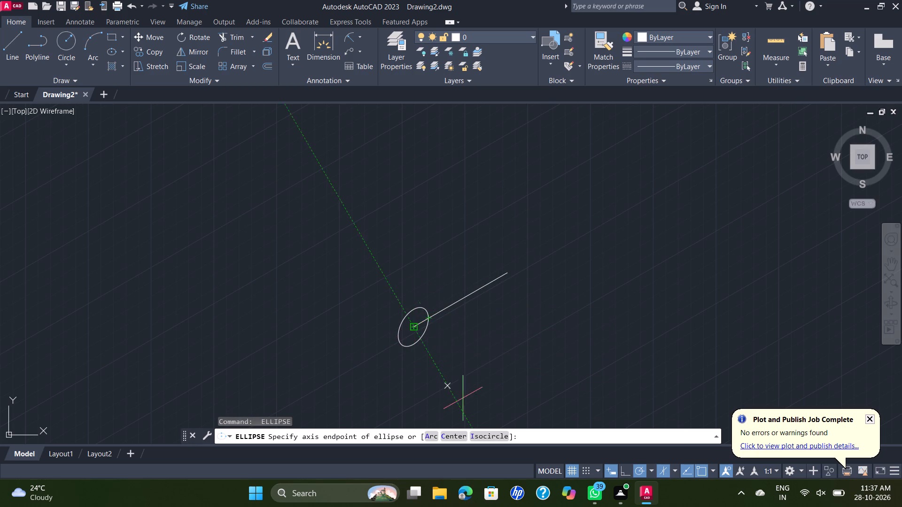
pyautogui.click(498, 434)
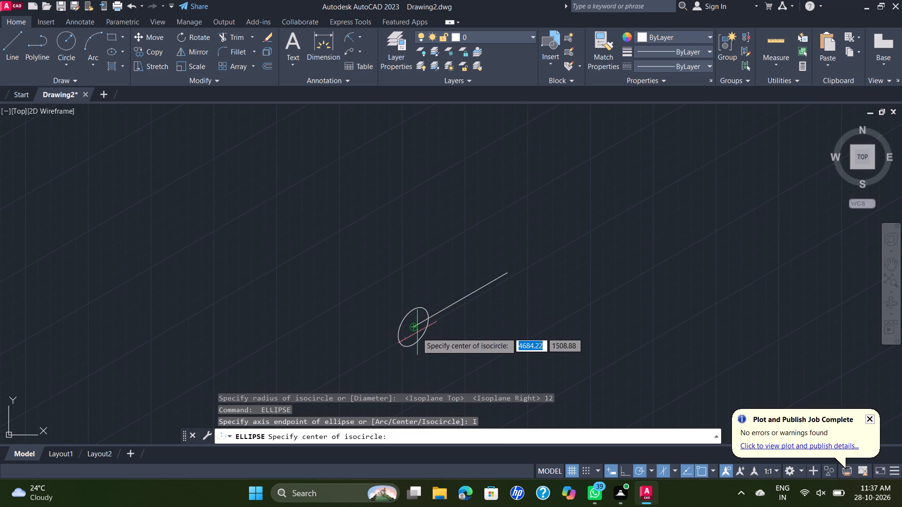
pyautogui.click(413, 327)
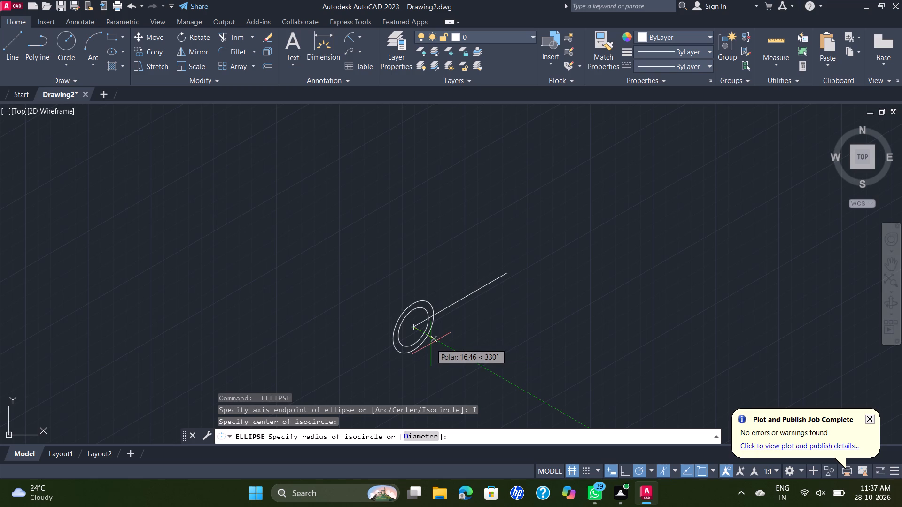
pyautogui.press('d')
pyautogui.press('Return')
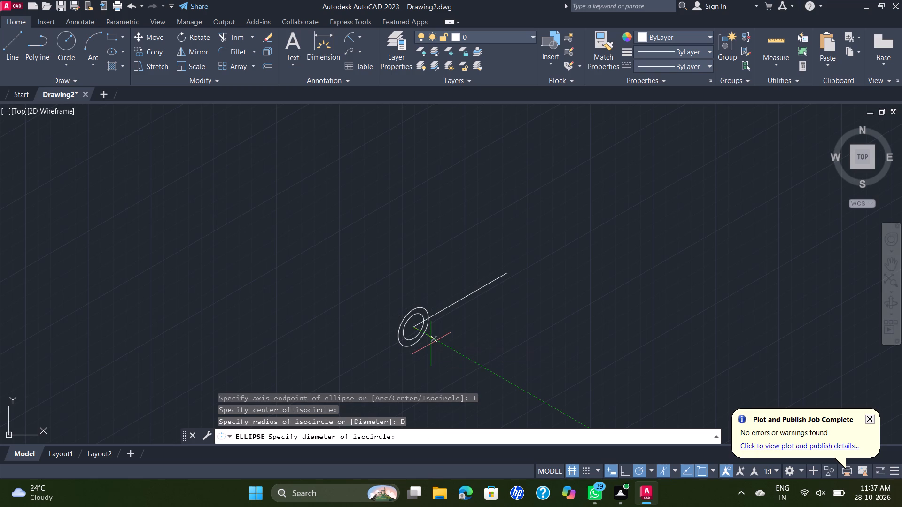
pyautogui.write('13')
pyautogui.press('Return')
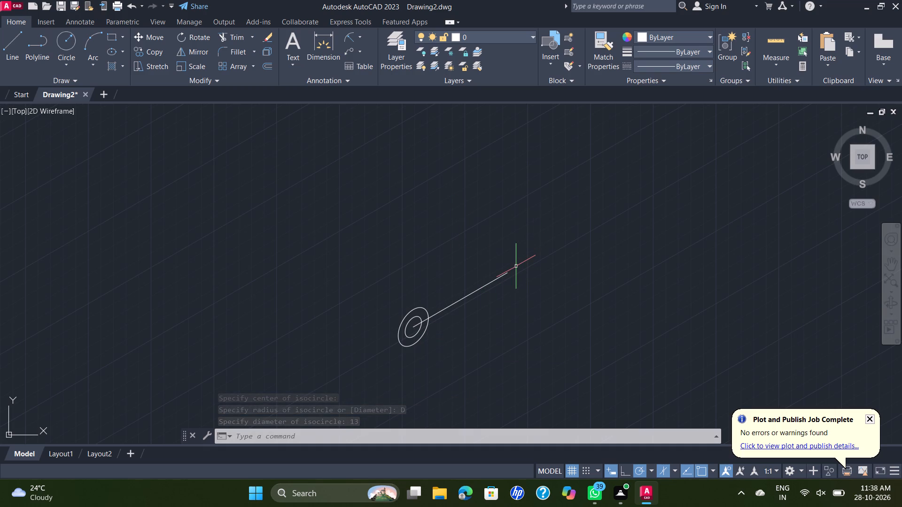
# Draw a vertical line 67 units upward from the upper end of the base line.
pyautogui.press('l')
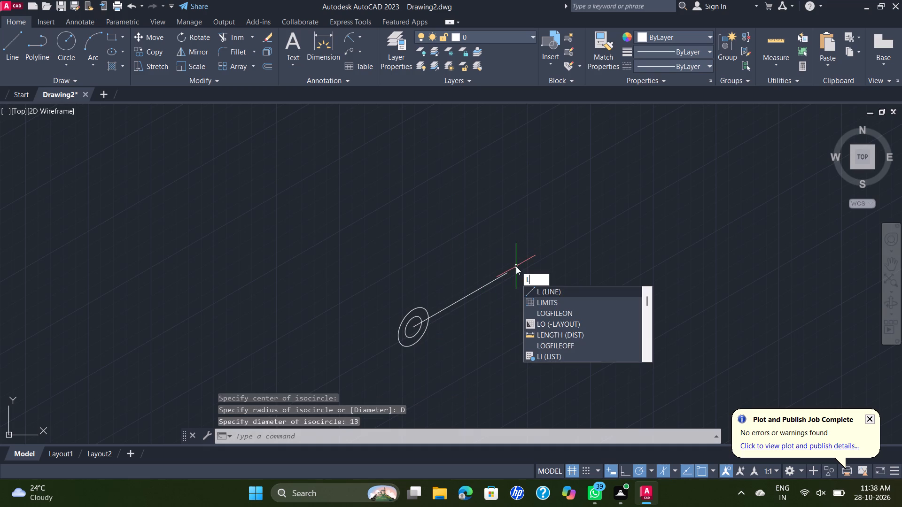
pyautogui.press('Return')
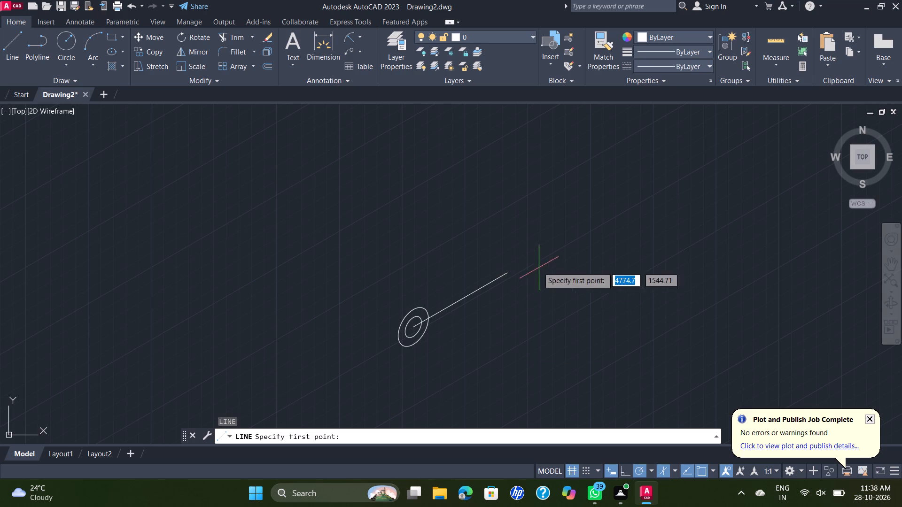
pyautogui.click(509, 272)
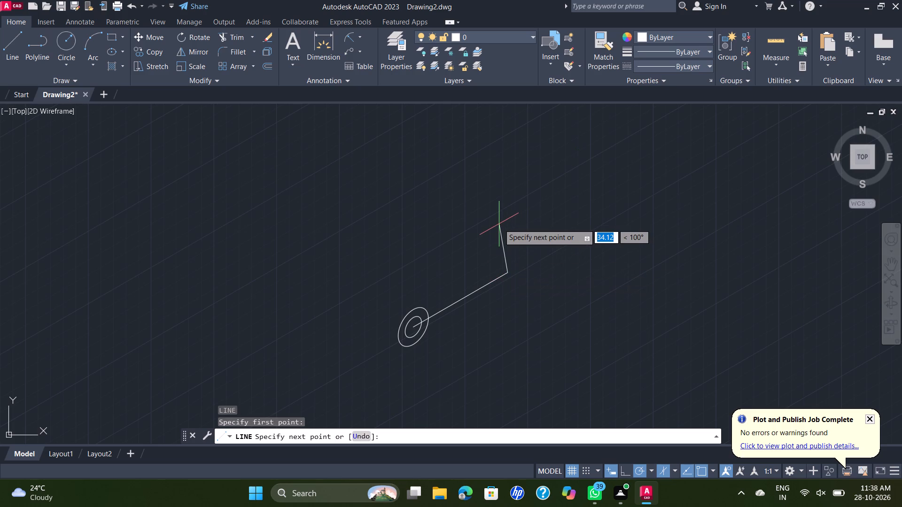
pyautogui.write('67')
pyautogui.press('Return')
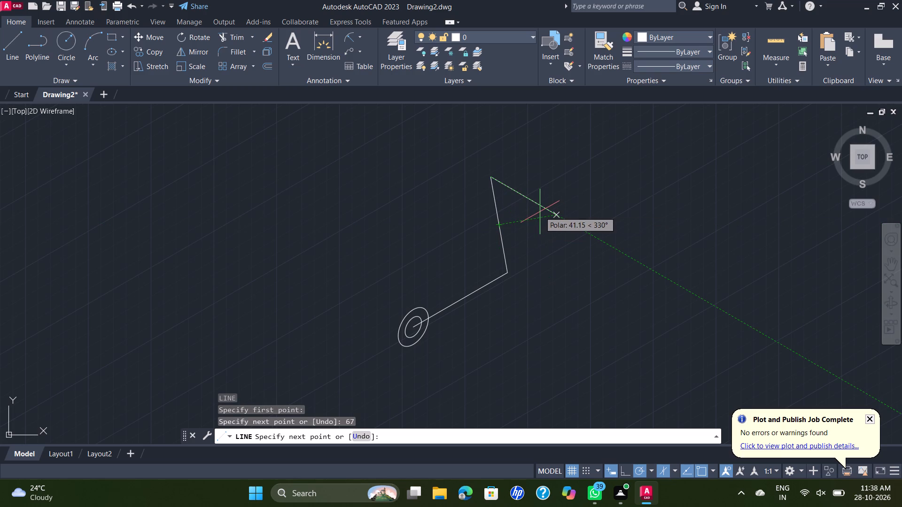
pyautogui.hotkey('ctrl', 'z')
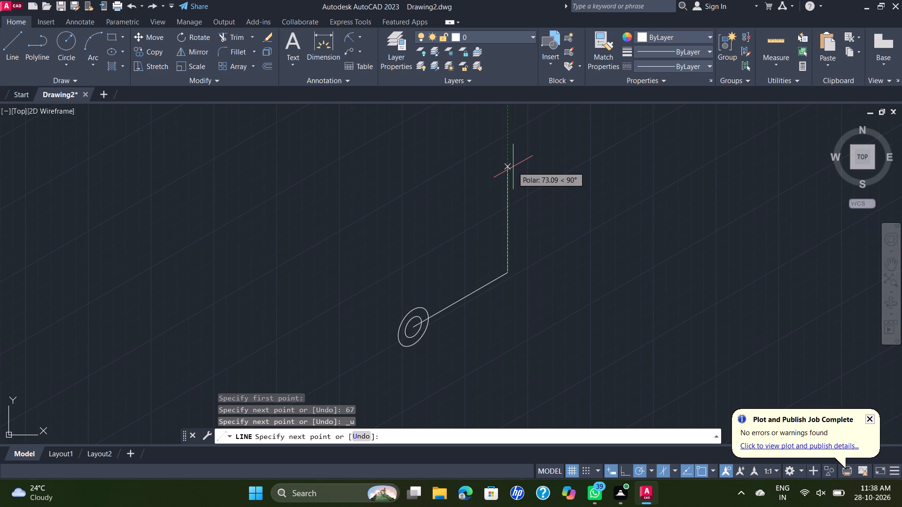
pyautogui.write('67')
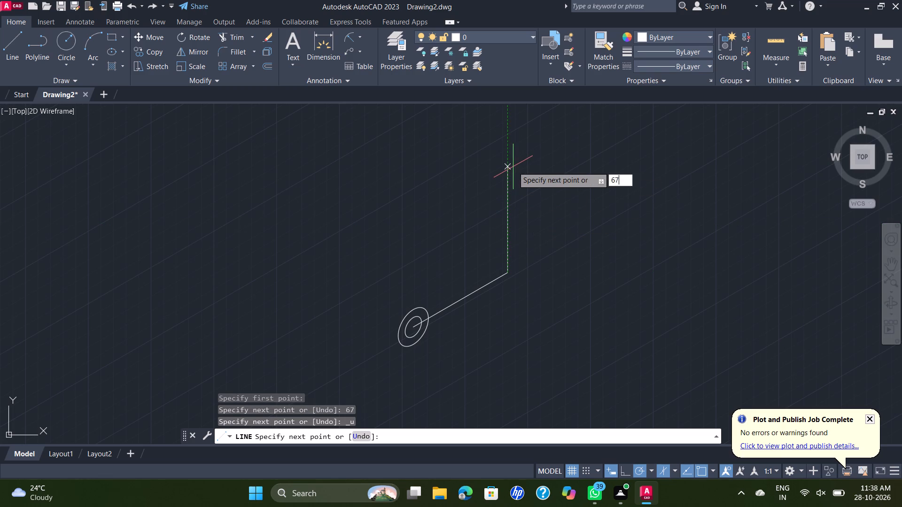
pyautogui.press('Return')
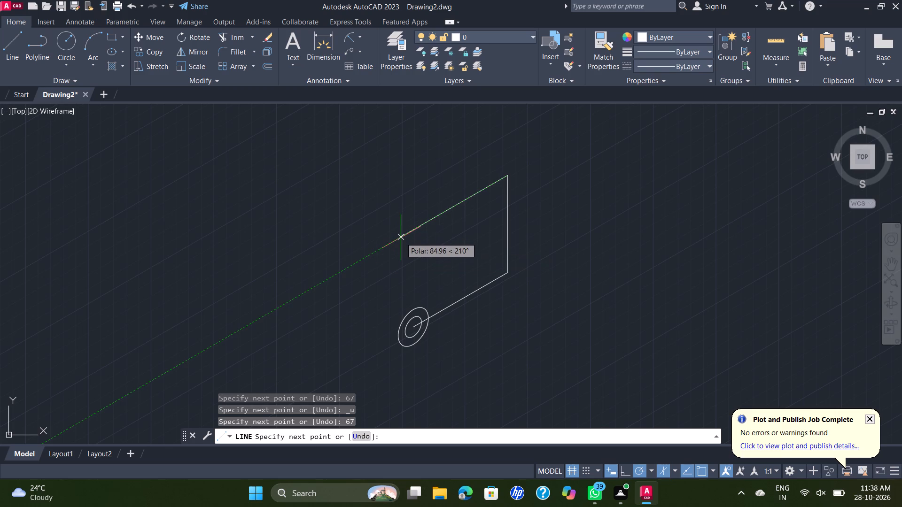
# Continue the stepped outline with segments of 14 at 210°, 25 straight down, and 22 at 210°.
pyautogui.write('14')
pyautogui.press('Return')
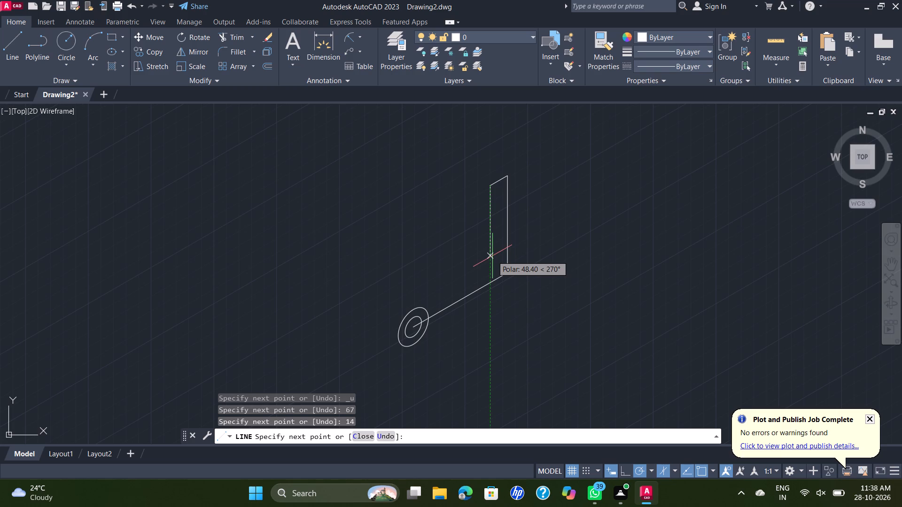
pyautogui.write('25')
pyautogui.press('Return')
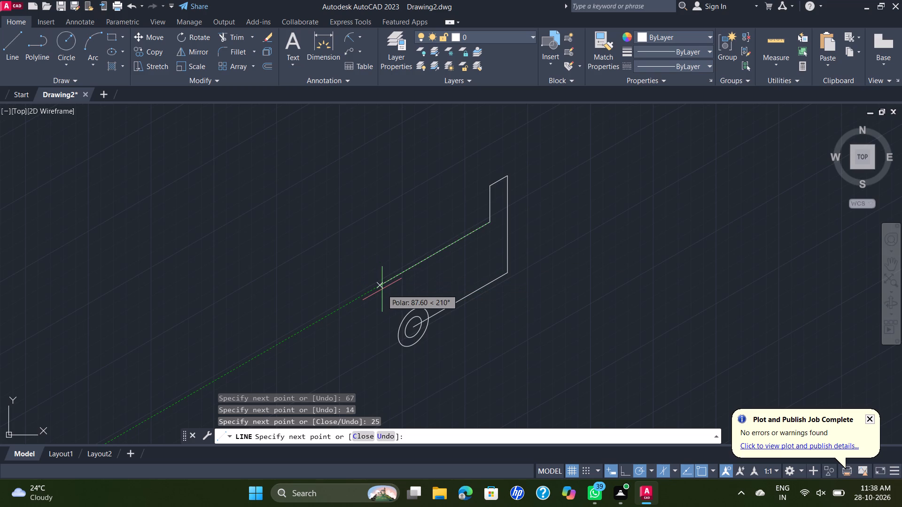
pyautogui.write('22')
pyautogui.press('Return')
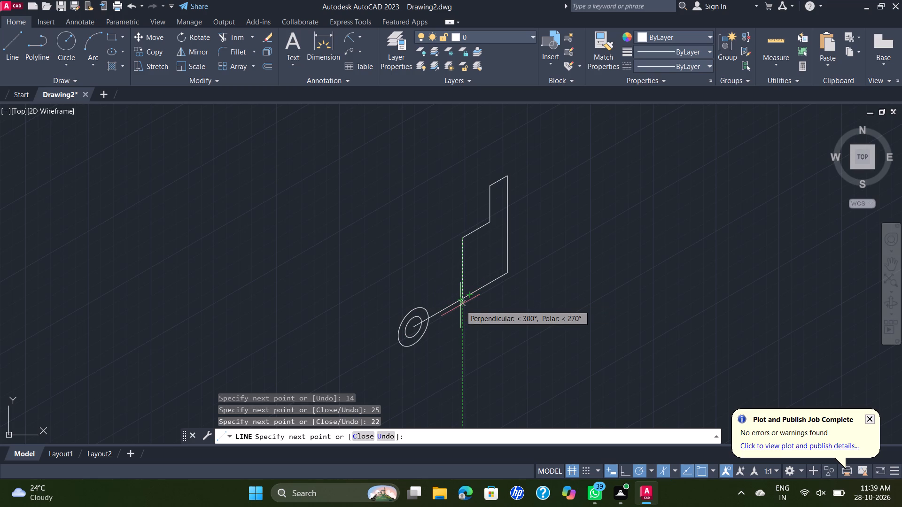
# Calculate 42-24 with QuickCalc while the line is still in progress.
pyautogui.hotkey('ctrl', '8')
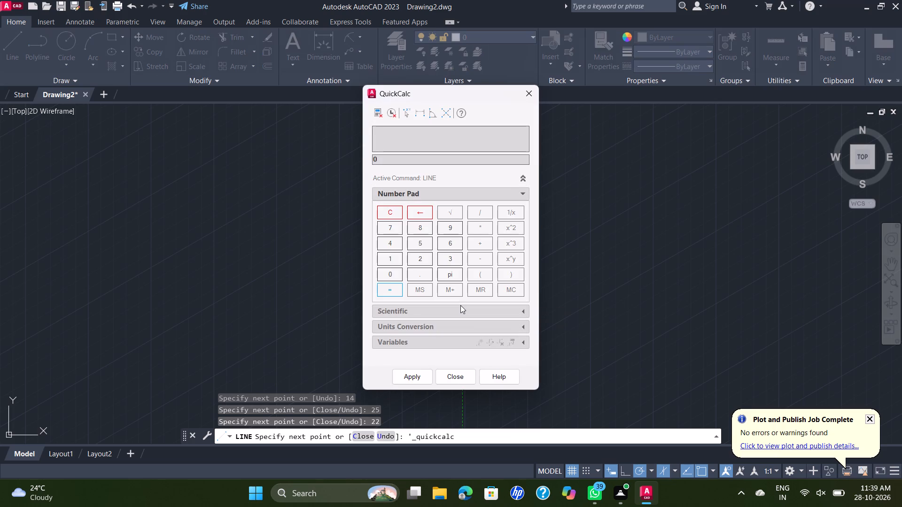
pyautogui.press('BackSpace')
pyautogui.write('42-24')
pyautogui.press('Return')
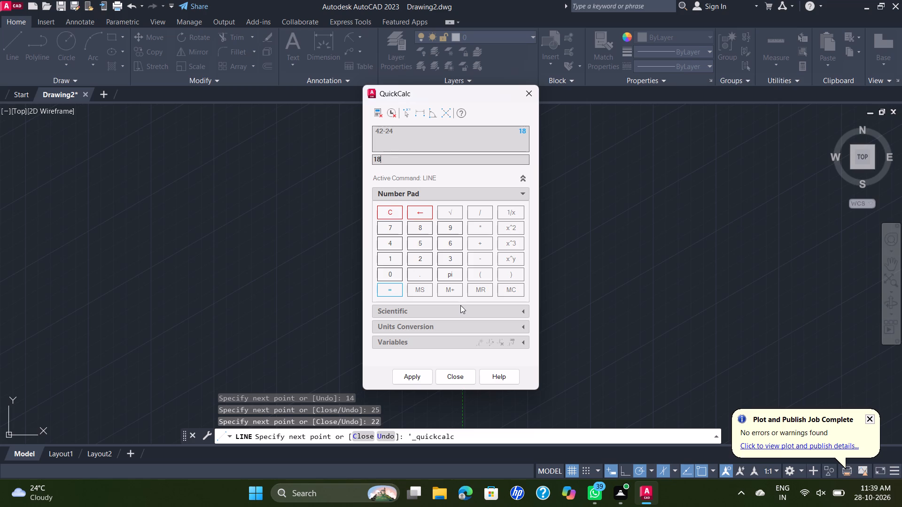
pyautogui.click(533, 96)
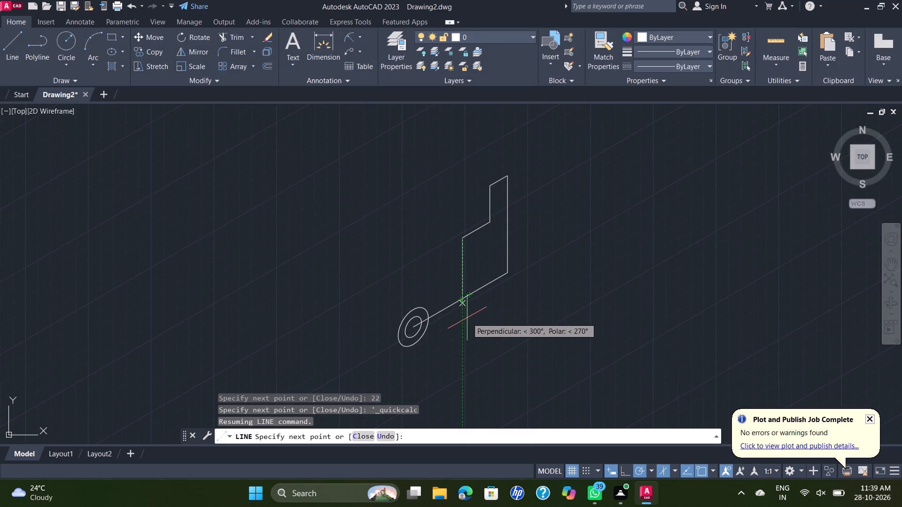
# Continue the stepped outline with segments of 18 straight down, 58 at 210°, and 12 straight down.
pyautogui.write('18')
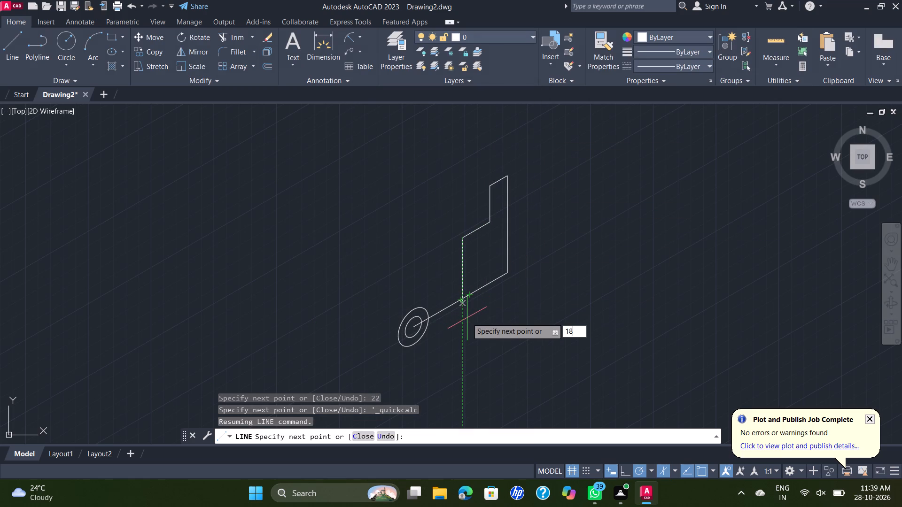
pyautogui.press('Return')
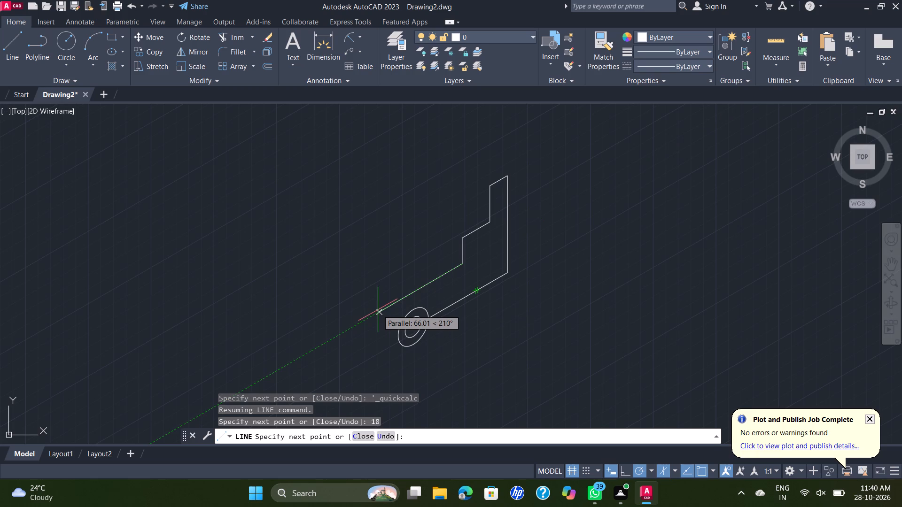
pyautogui.write('58')
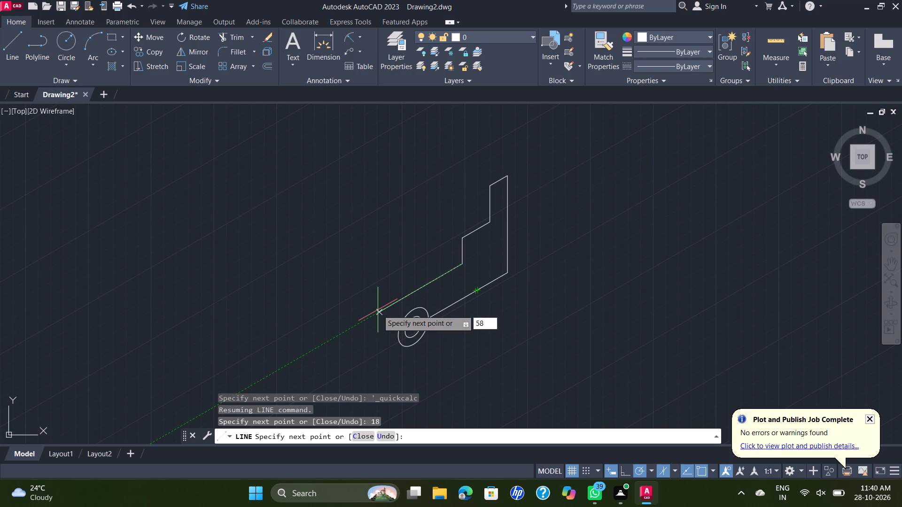
pyautogui.press('Return')
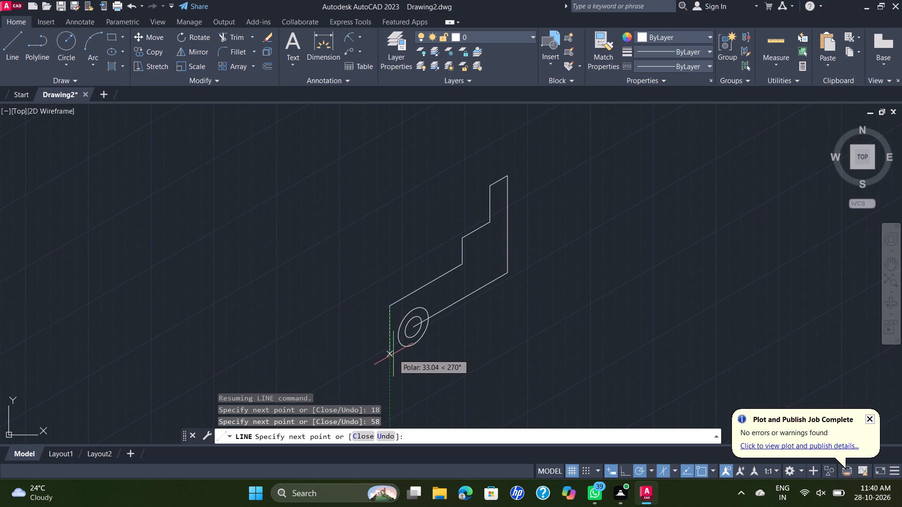
pyautogui.write('12')
pyautogui.press('Return')
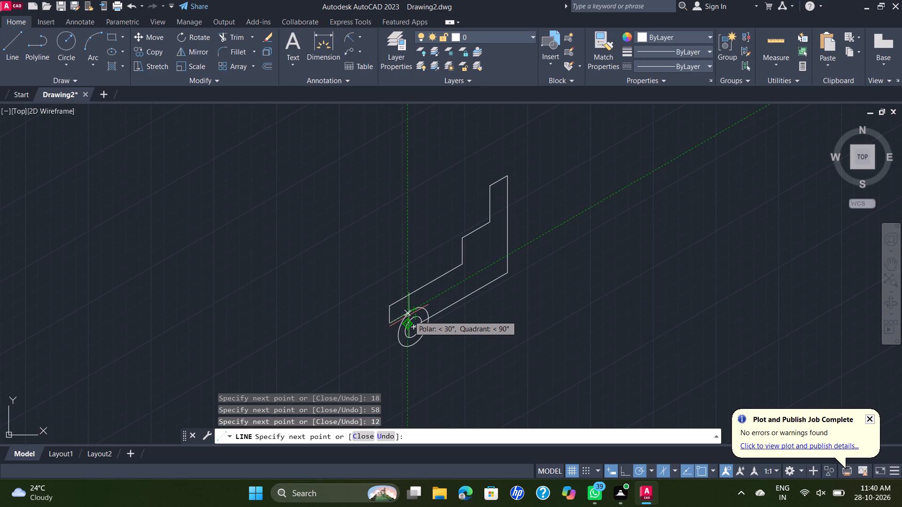
# Continue the outline 6 units at 30°, then about 12.47 units down at about 274° onto the outer isocircle, and end the line.
pyautogui.scroll(2, 409, 315)
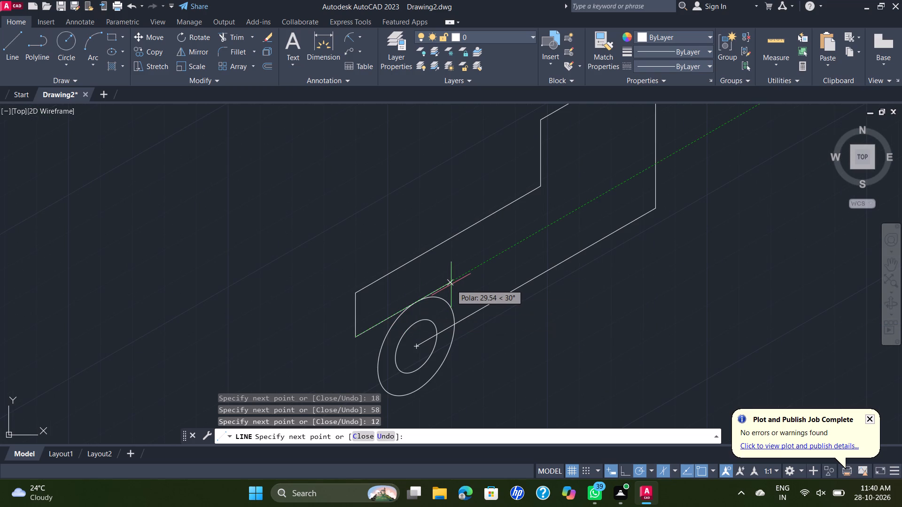
pyautogui.scroll(1, 451, 284)
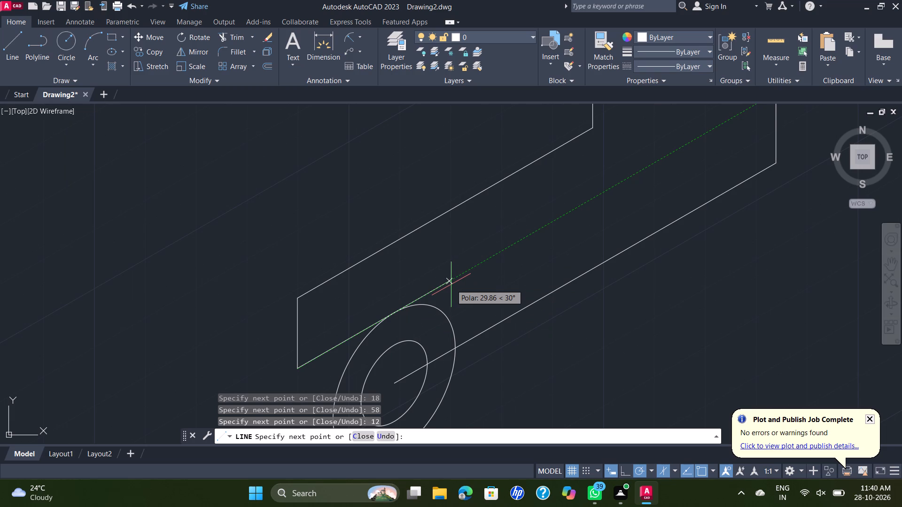
pyautogui.press('6')
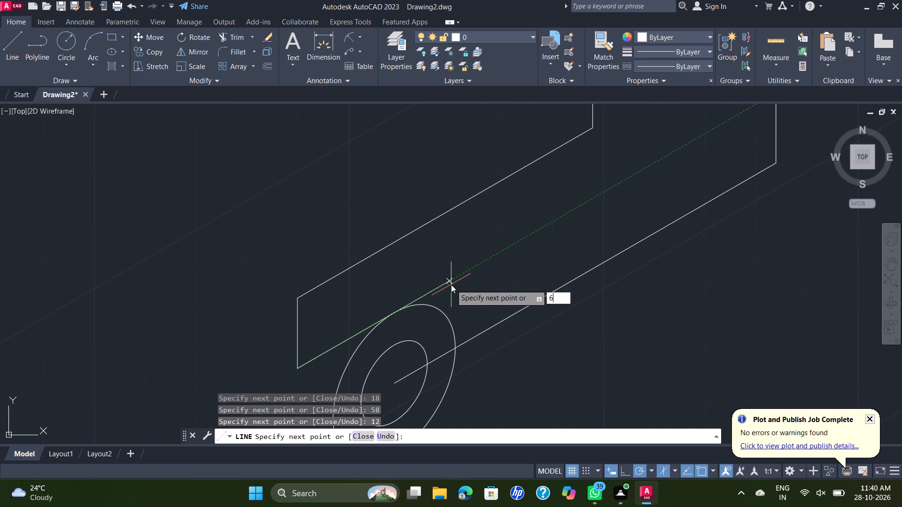
pyautogui.press('Return')
pyautogui.scroll(-1, 367, 343)
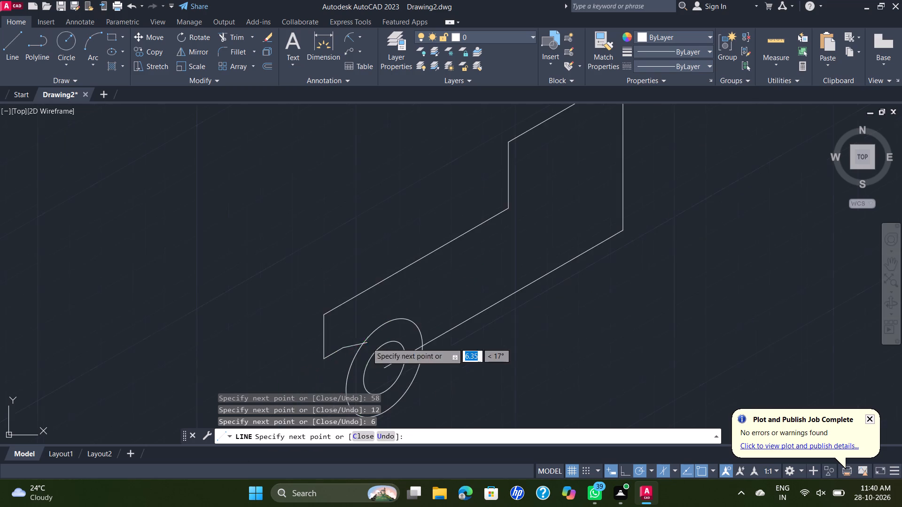
pyautogui.moveTo(367, 343); pyautogui.dragTo(416, 277, button='middle')
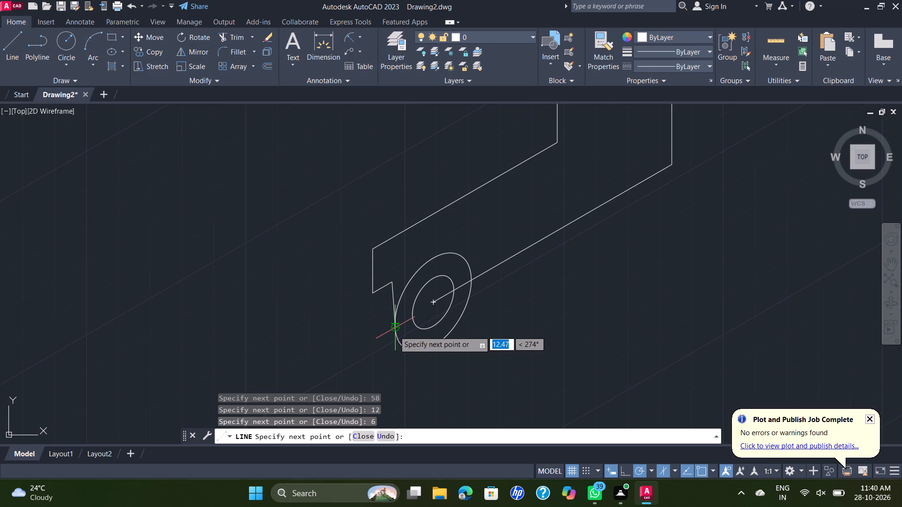
pyautogui.click(394, 331)
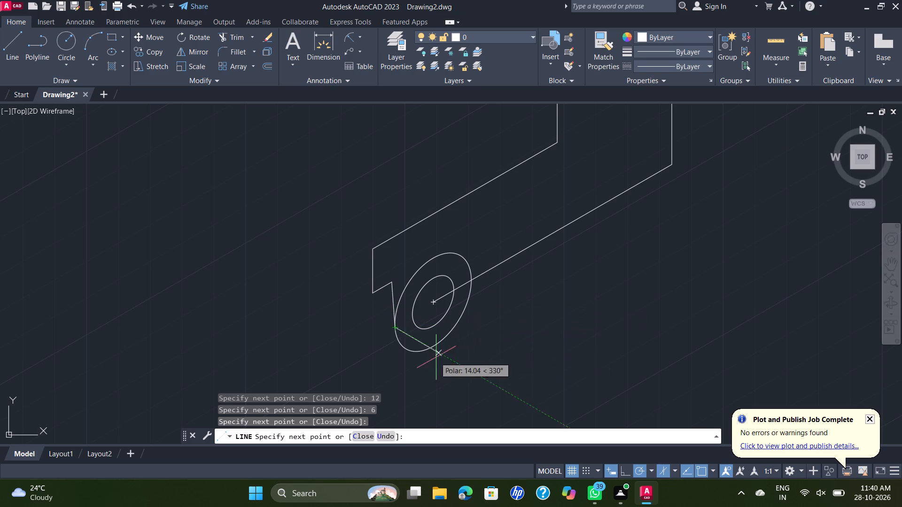
pyautogui.press('`')
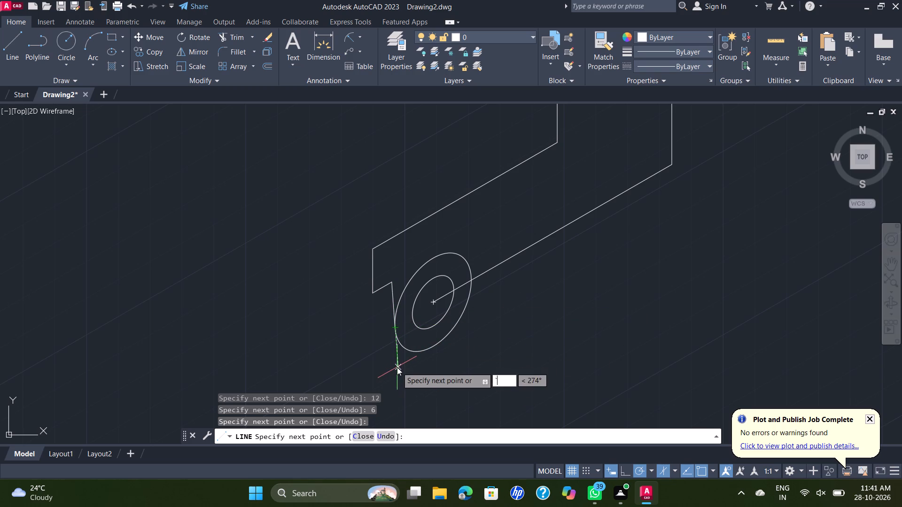
pyautogui.press('Escape')
# Trim the outer isocircle's upper arc between the outline lines and the base line's portions inside both isocircles.
pyautogui.scroll(-1, 468, 321)
pyautogui.moveTo(468, 321); pyautogui.dragTo(452, 333, button='middle')
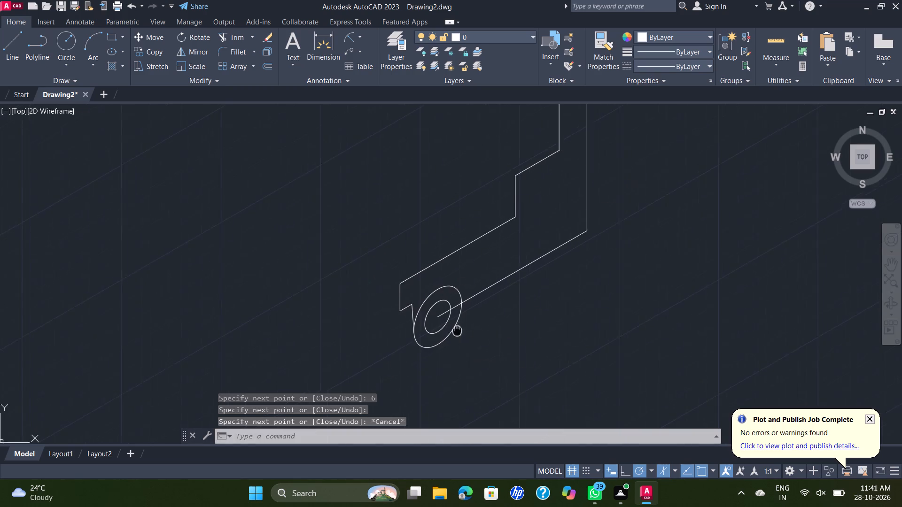
pyautogui.moveTo(452, 333); pyautogui.dragTo(433, 335, button='middle')
pyautogui.scroll(-1, 432, 335)
pyautogui.scroll(2, 420, 303)
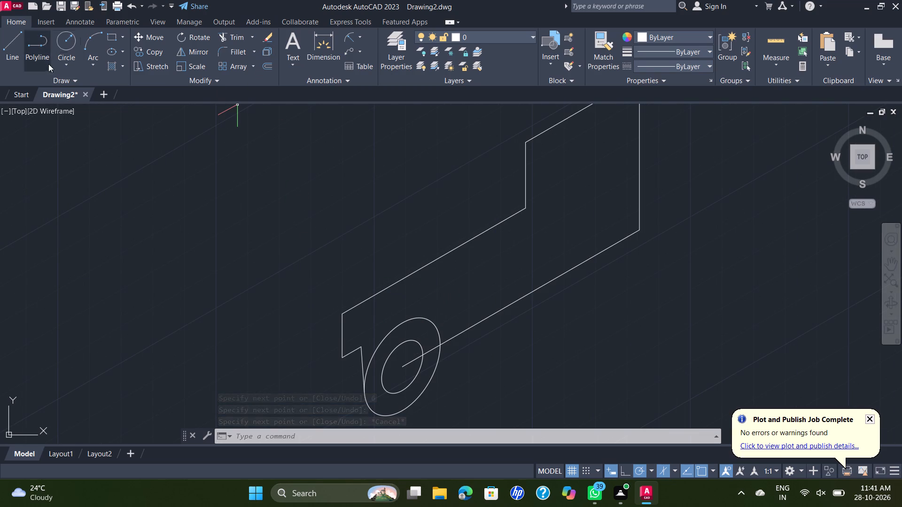
pyautogui.click(223, 34)
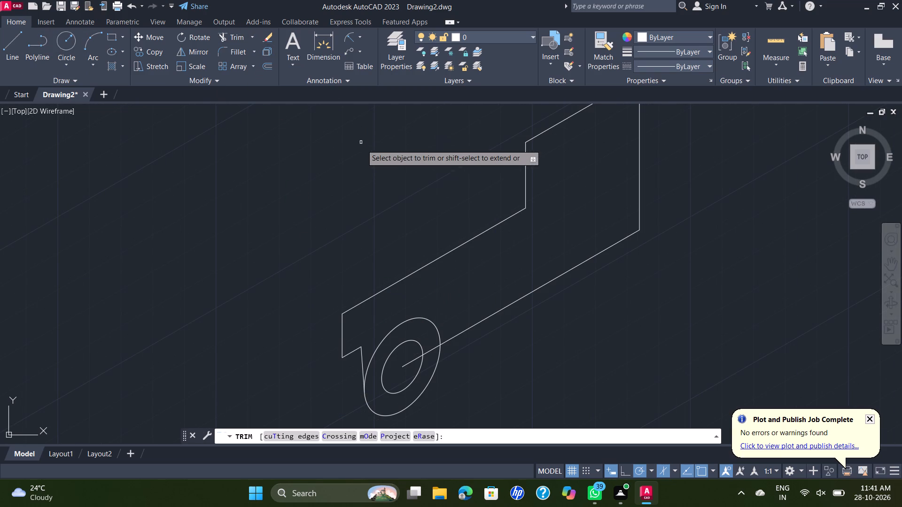
pyautogui.click(407, 322)
pyautogui.scroll(-1, 491, 261)
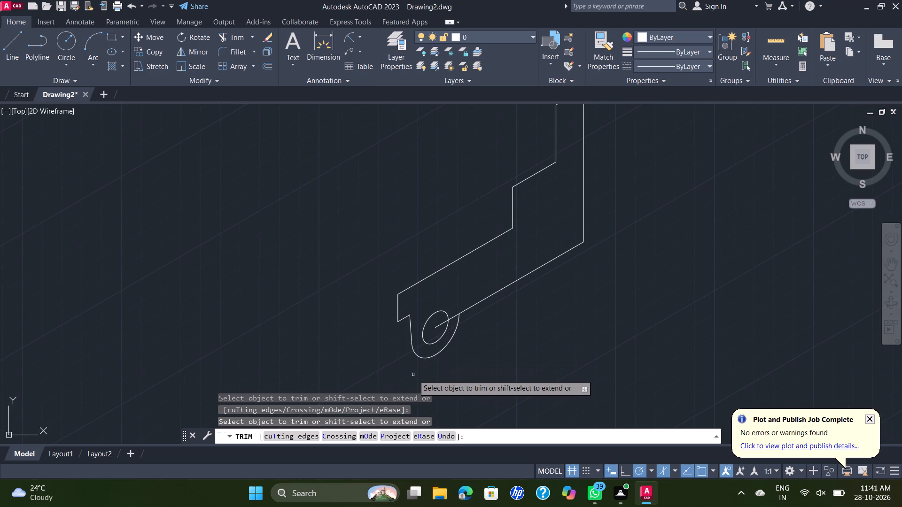
pyautogui.click(452, 320)
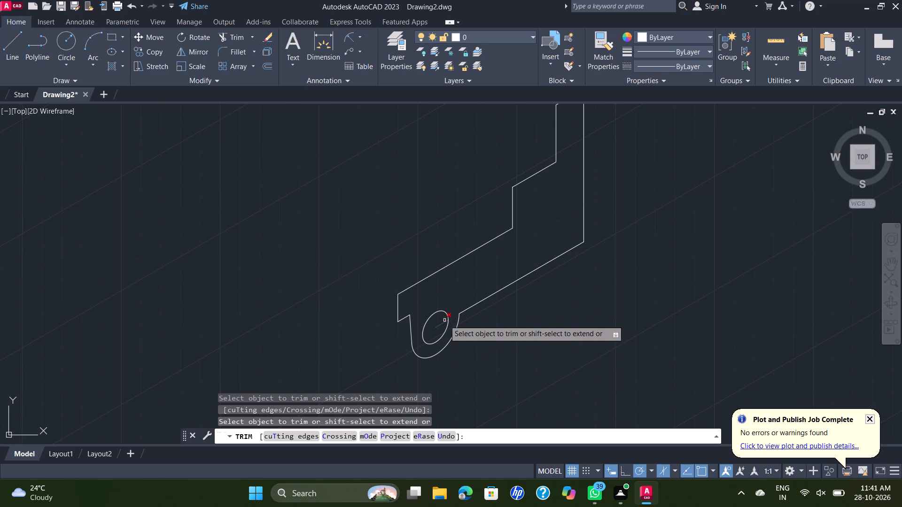
pyautogui.click(443, 323)
pyautogui.scroll(-1, 579, 278)
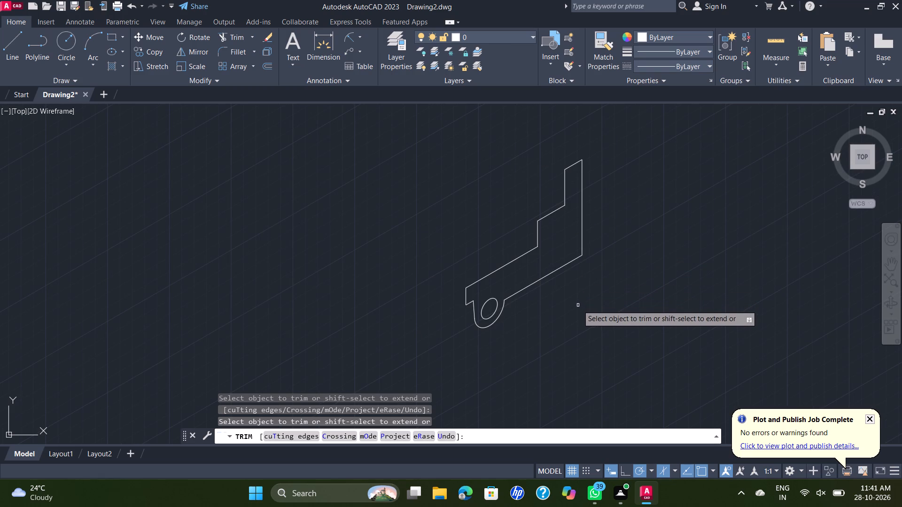
pyautogui.press('Escape')
pyautogui.press('Escape')
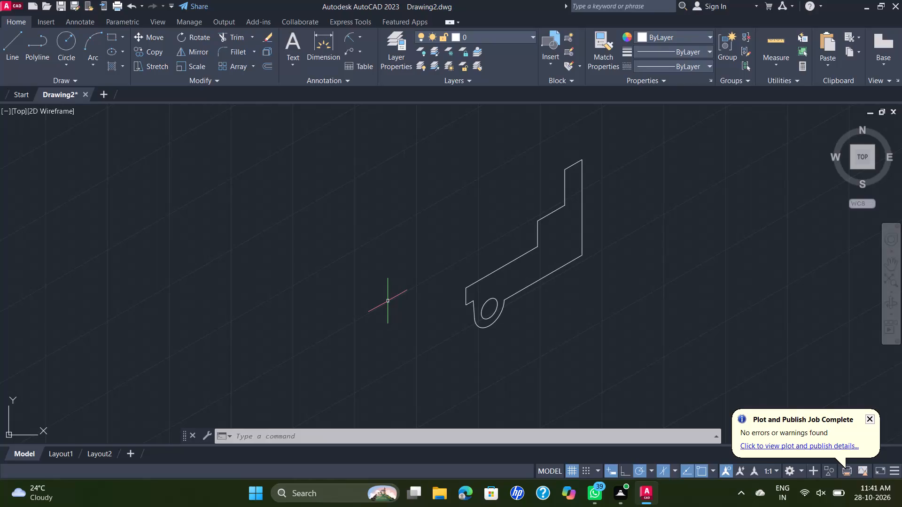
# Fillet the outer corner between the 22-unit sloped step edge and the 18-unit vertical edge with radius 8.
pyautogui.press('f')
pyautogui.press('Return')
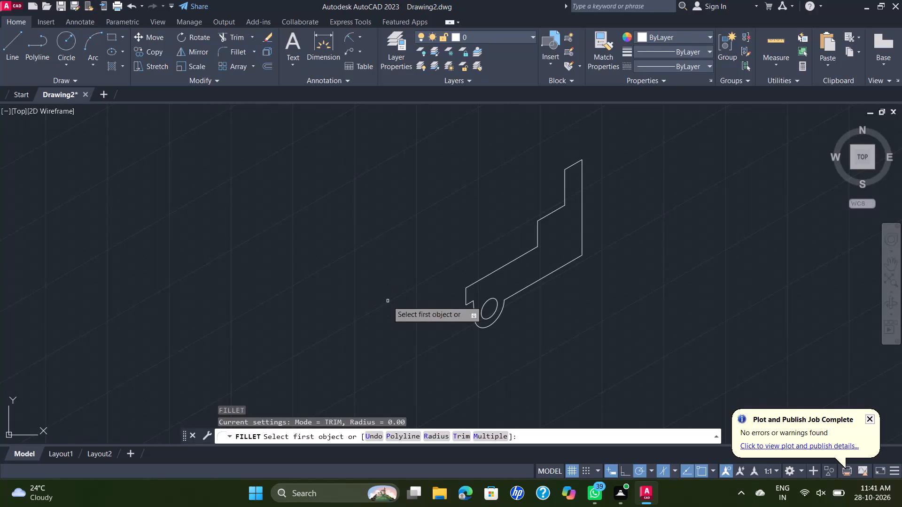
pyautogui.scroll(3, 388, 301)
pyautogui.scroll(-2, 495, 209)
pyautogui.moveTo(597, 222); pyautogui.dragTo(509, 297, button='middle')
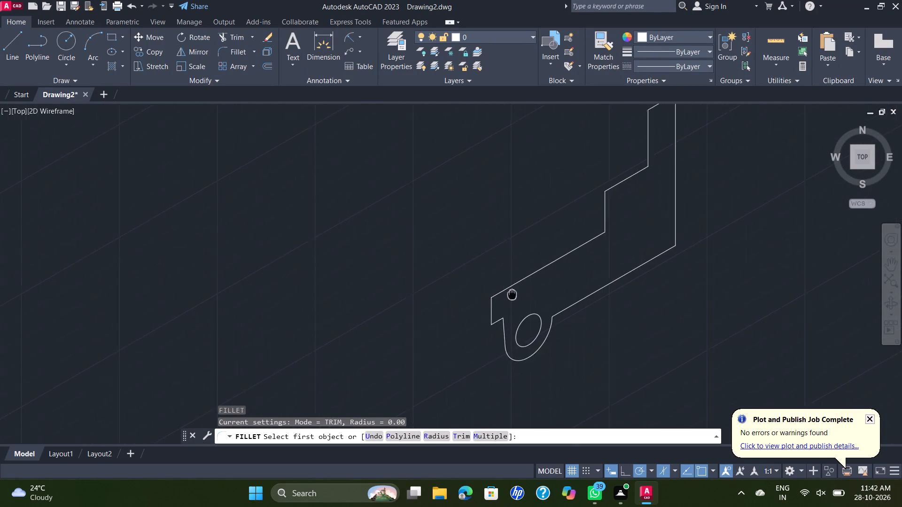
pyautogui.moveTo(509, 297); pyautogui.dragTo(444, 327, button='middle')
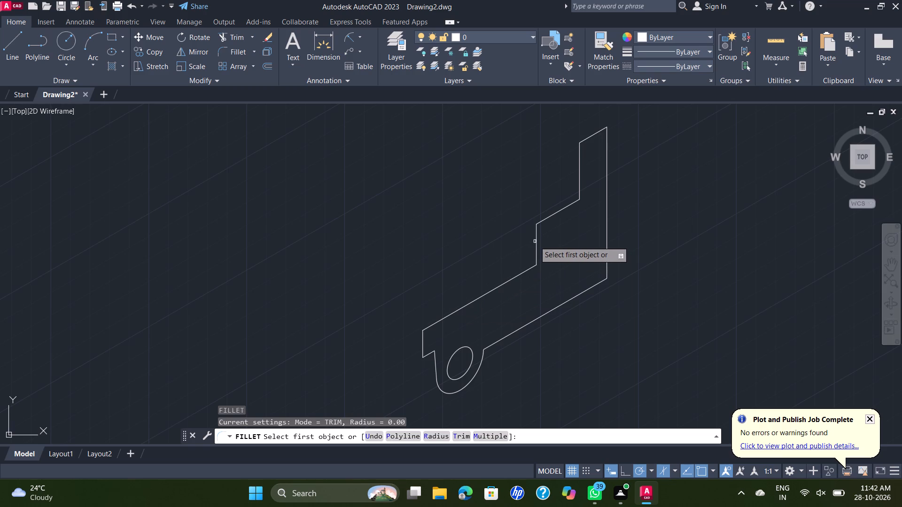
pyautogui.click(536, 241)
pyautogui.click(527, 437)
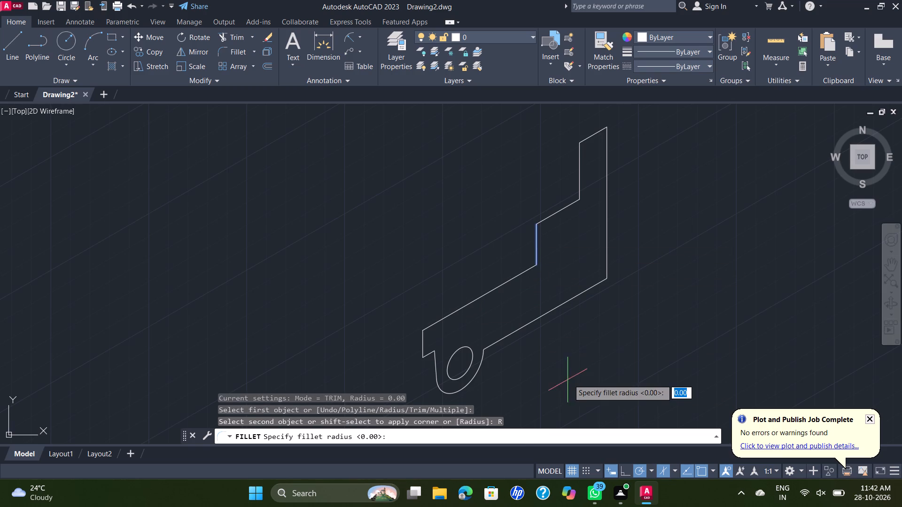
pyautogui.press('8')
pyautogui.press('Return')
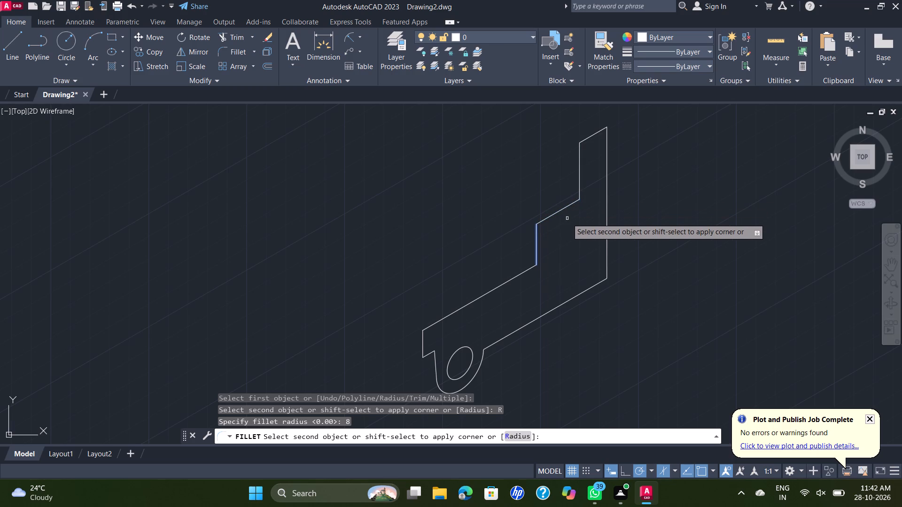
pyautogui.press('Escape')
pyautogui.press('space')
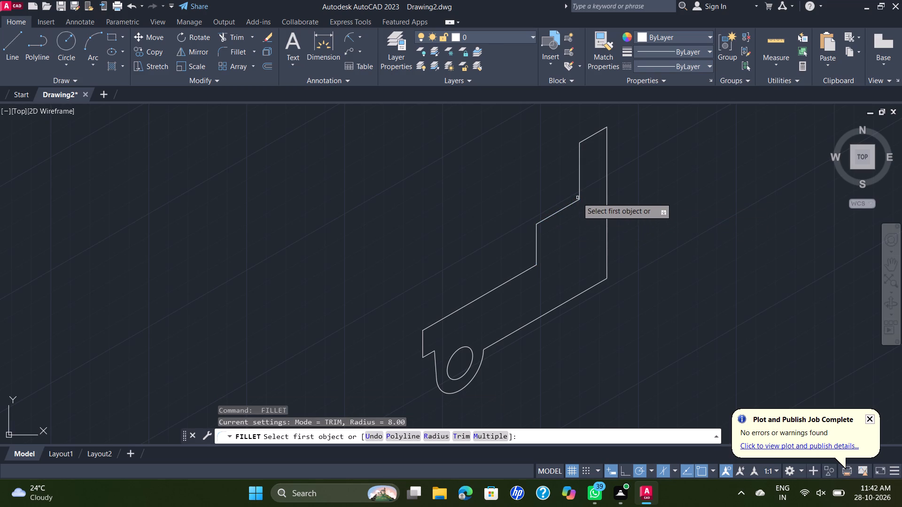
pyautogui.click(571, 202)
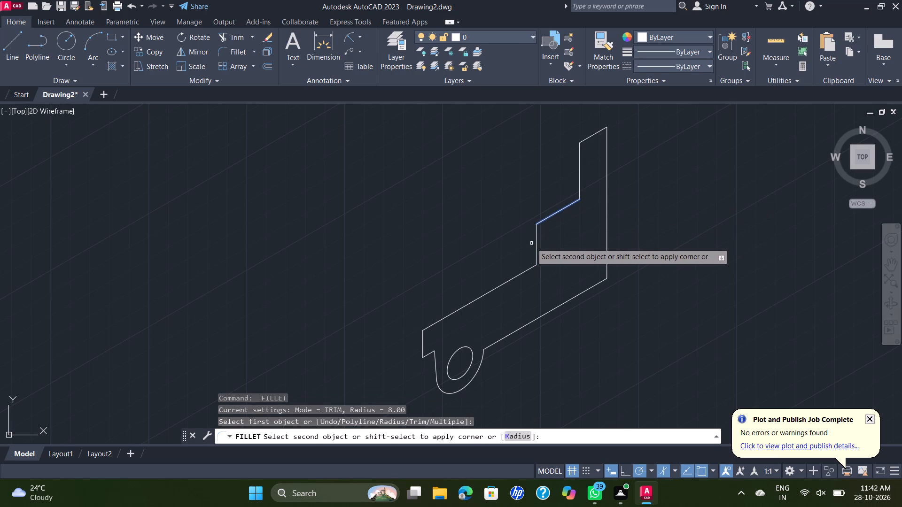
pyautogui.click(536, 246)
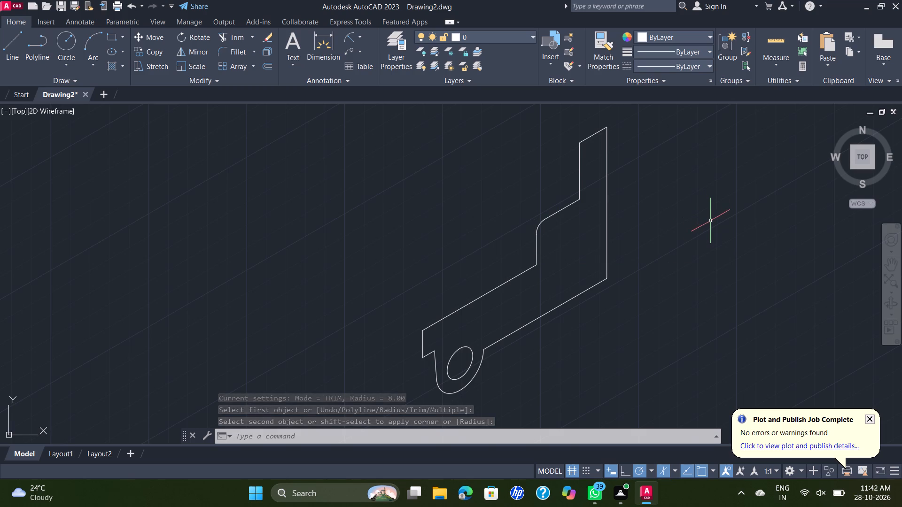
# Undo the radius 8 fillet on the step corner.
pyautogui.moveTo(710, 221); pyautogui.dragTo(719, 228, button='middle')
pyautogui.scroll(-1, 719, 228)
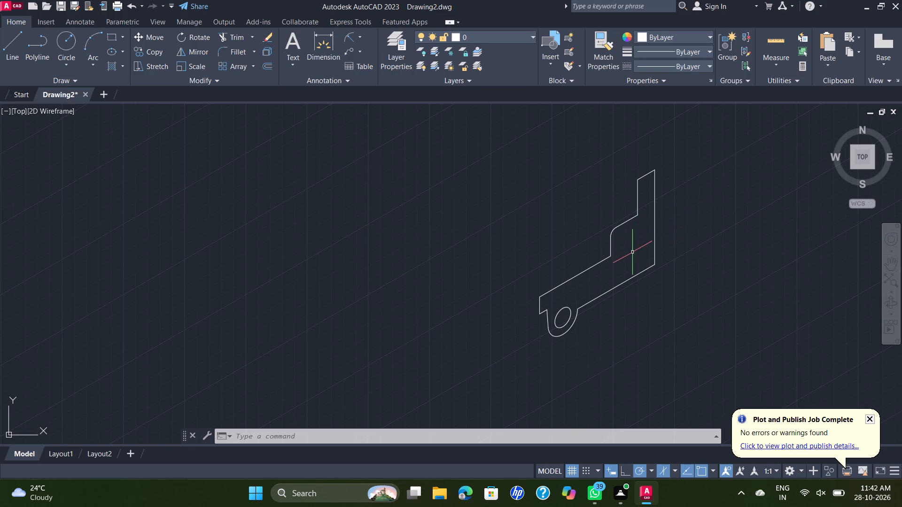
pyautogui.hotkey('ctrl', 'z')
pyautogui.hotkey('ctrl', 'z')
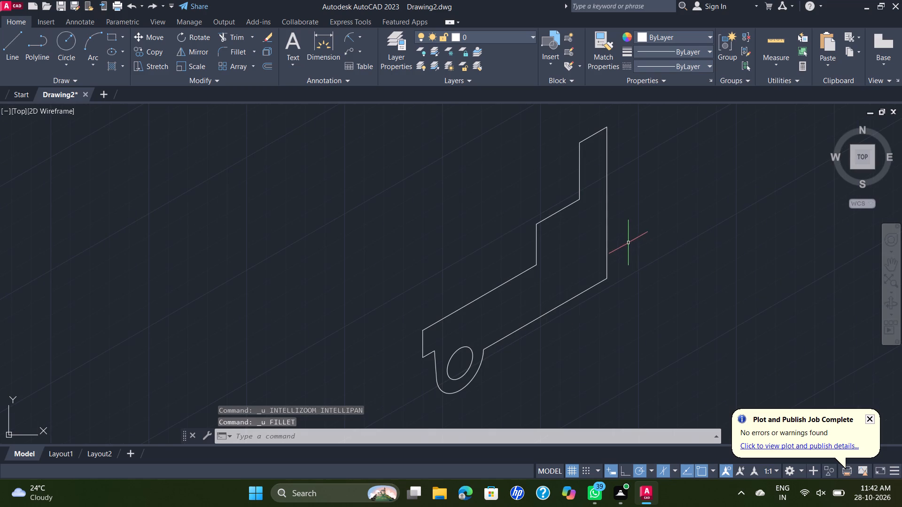
# Fillet the outer corner between the sloped step edge and the vertical edge below it with radius 16.
pyautogui.click(235, 51)
pyautogui.click(568, 207)
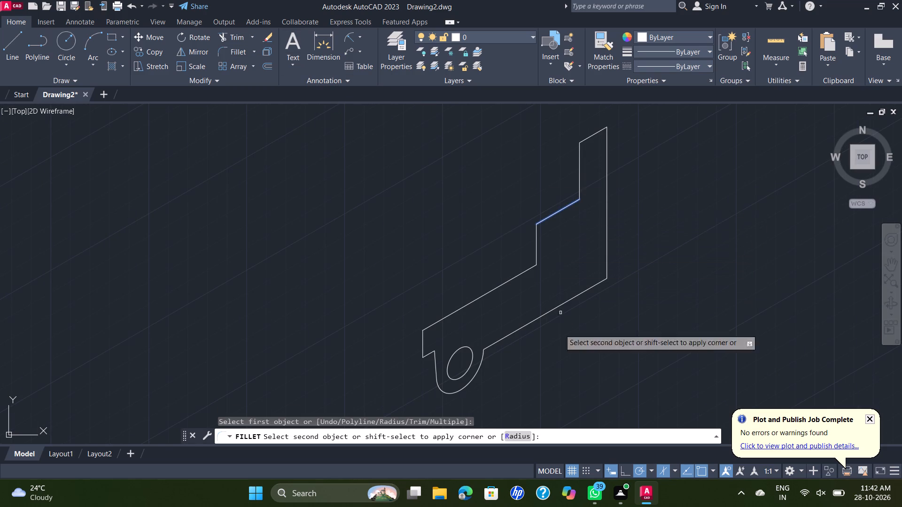
pyautogui.click(528, 430)
pyautogui.click(522, 436)
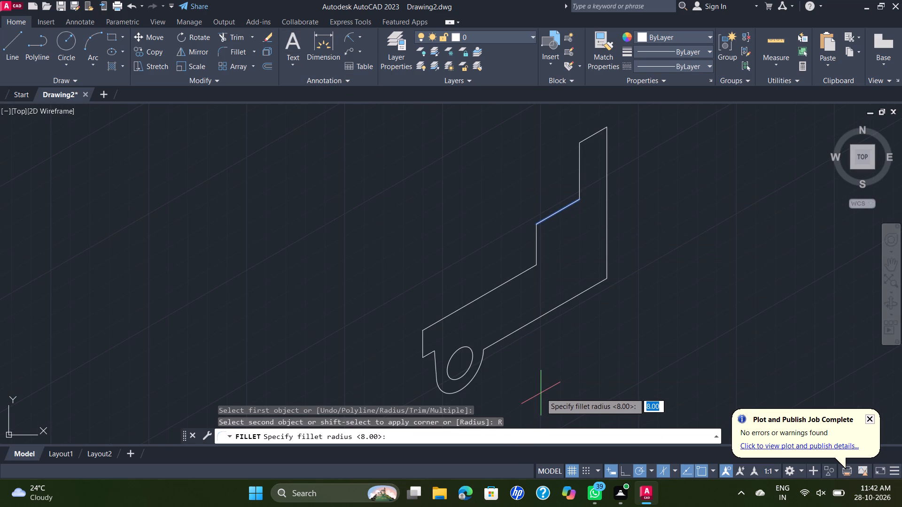
pyautogui.press('1')
pyautogui.press('8')
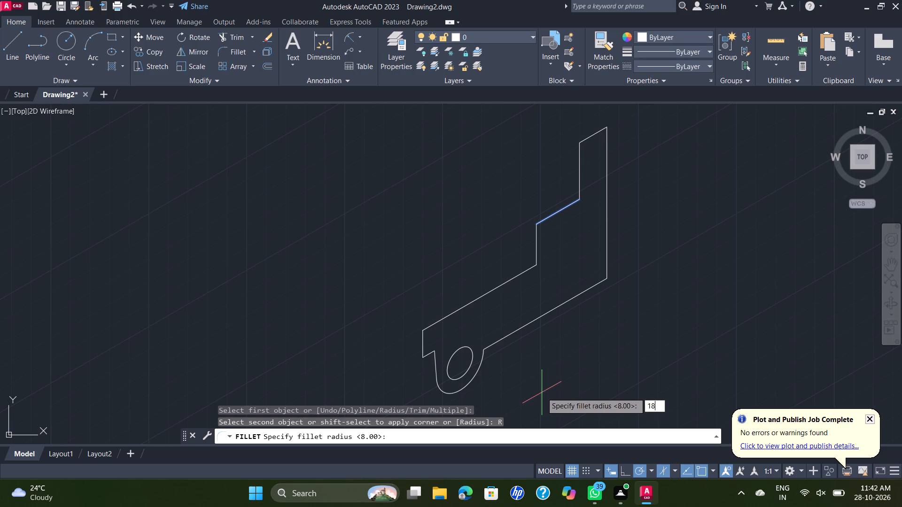
pyautogui.press('BackSpace')
pyautogui.press('6')
pyautogui.press('Return')
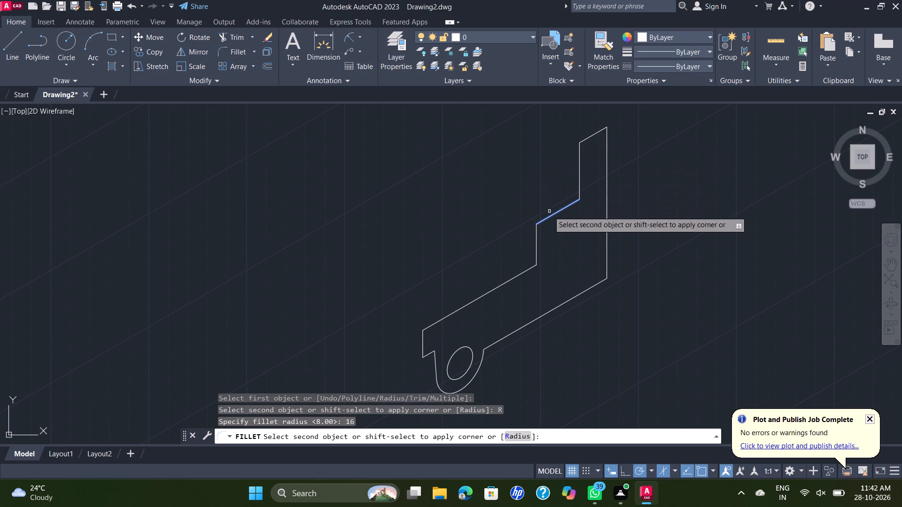
pyautogui.click(536, 243)
pyautogui.scroll(-2, 566, 232)
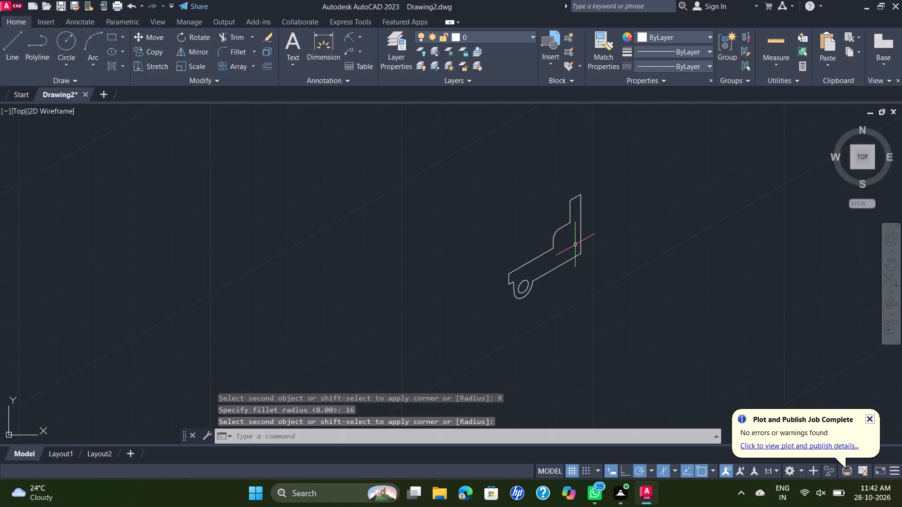
pyautogui.scroll(2, 575, 245)
pyautogui.press('Escape')
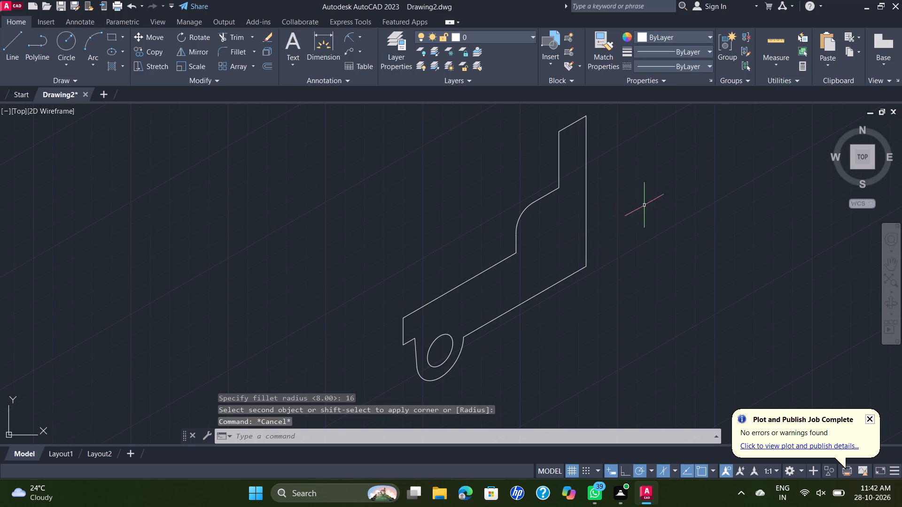
# Copy the whole bracket profile, including the hole, 72 units at 150° from its topmost corner.
pyautogui.scroll(-1, 561, 219)
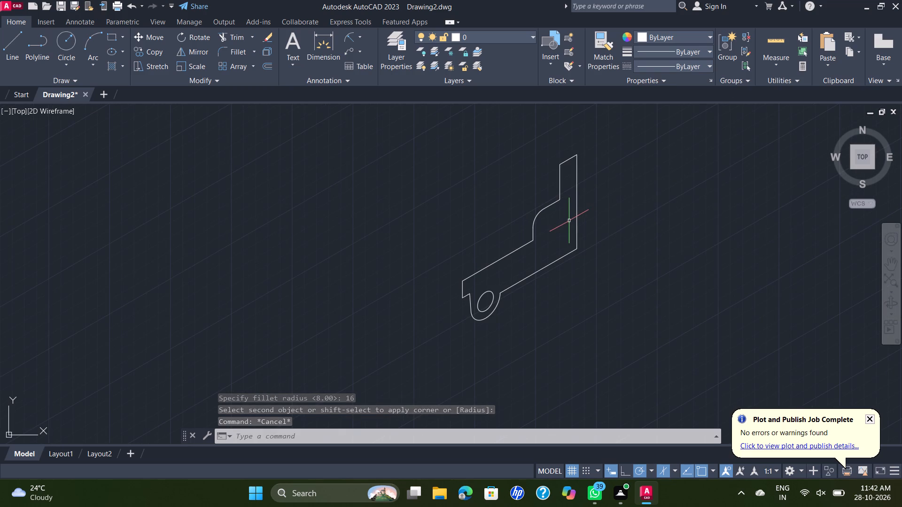
pyautogui.scroll(1, 568, 222)
pyautogui.moveTo(568, 222); pyautogui.dragTo(568, 240, button='middle')
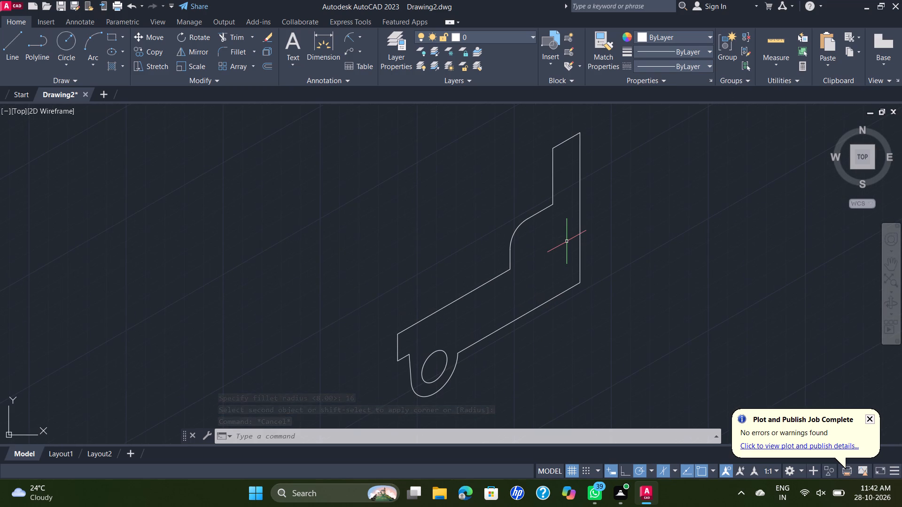
pyautogui.scroll(-1, 577, 191)
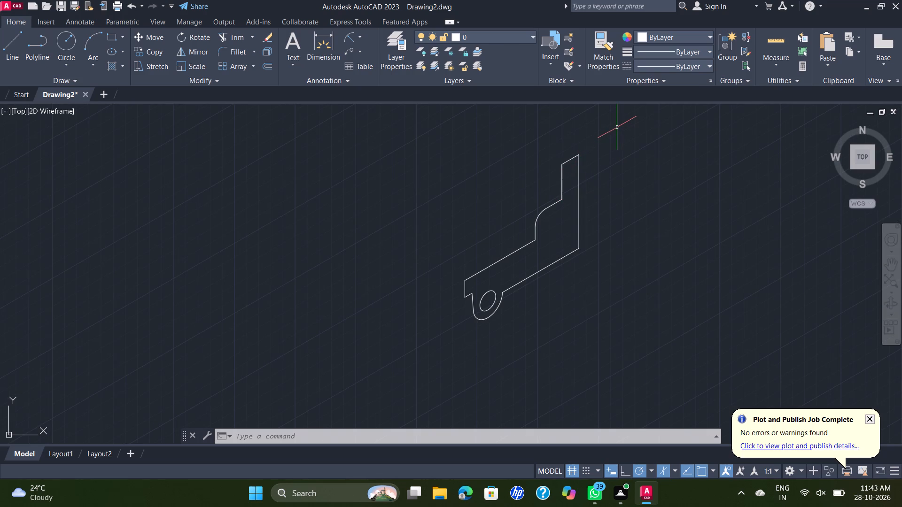
pyautogui.moveTo(616, 127); pyautogui.dragTo(621, 128)
pyautogui.click(408, 347)
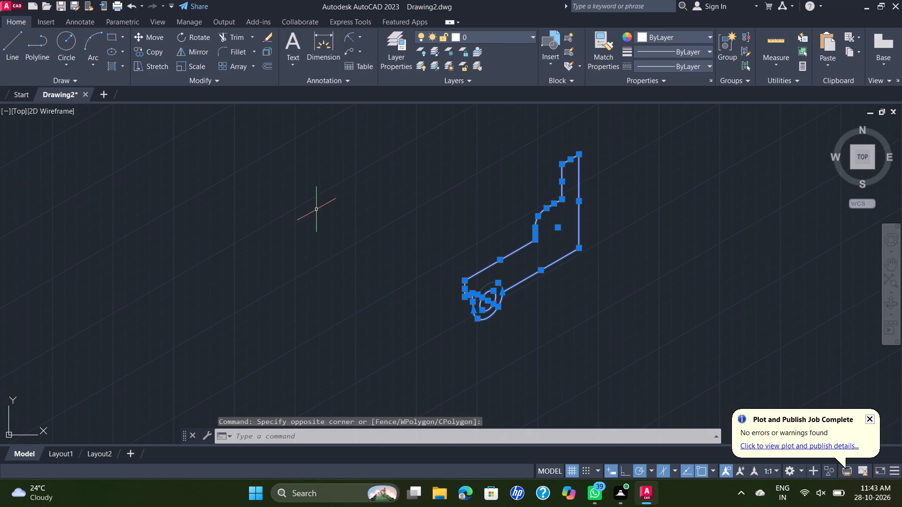
pyautogui.click(148, 53)
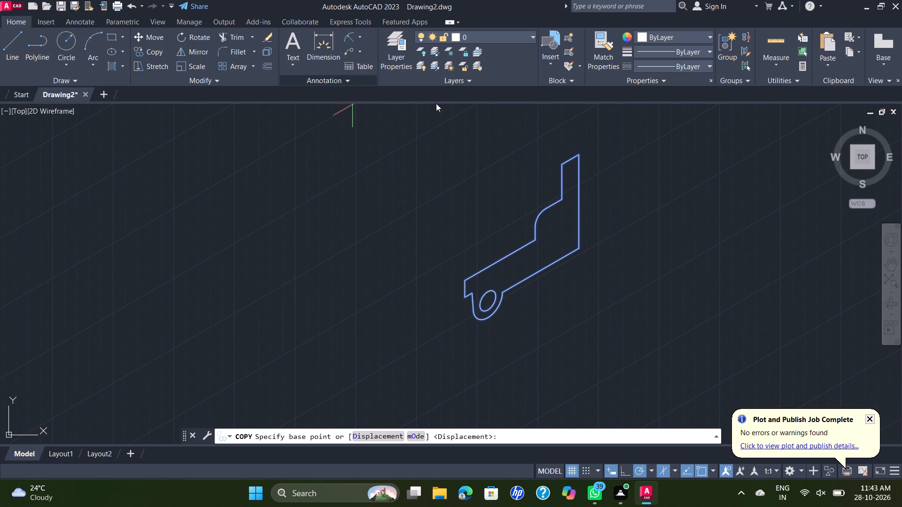
pyautogui.click(575, 154)
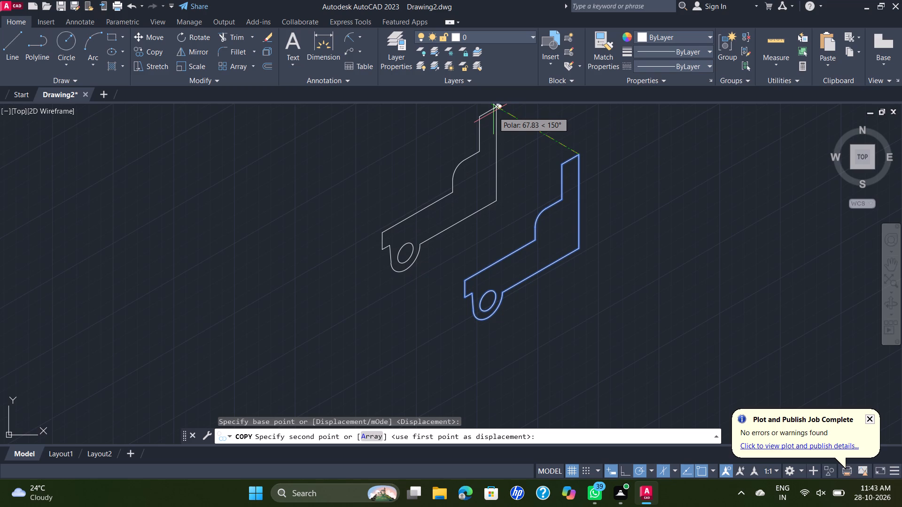
pyautogui.write('72')
pyautogui.press('Return')
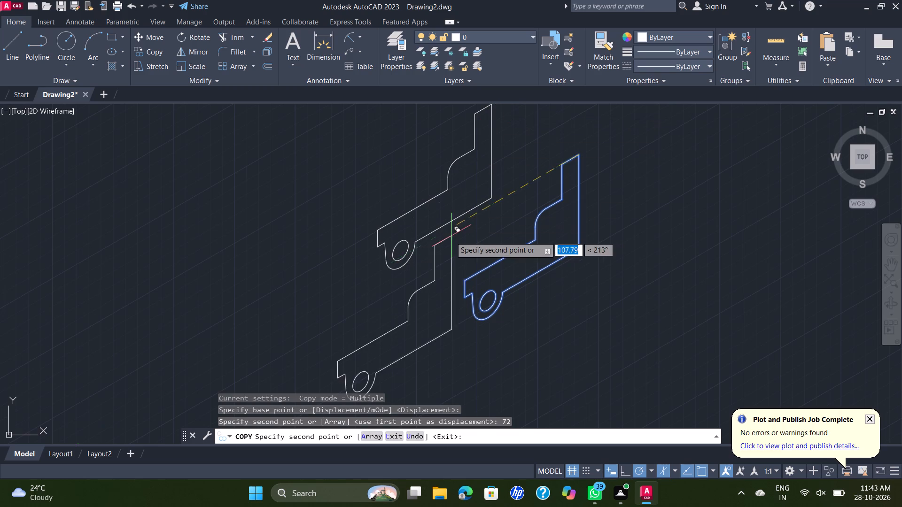
pyautogui.press('Escape')
# Draw a line joining the inner step corners at the base of the upright on both profiles.
pyautogui.scroll(-1, 482, 224)
pyautogui.moveTo(482, 224); pyautogui.dragTo(471, 246, button='middle')
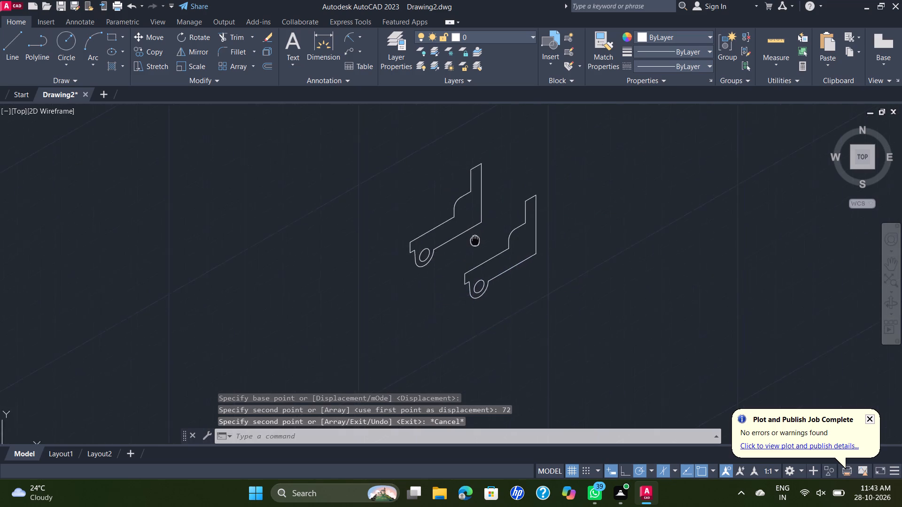
pyautogui.moveTo(471, 246); pyautogui.dragTo(461, 263, button='middle')
pyautogui.scroll(2, 464, 258)
pyautogui.scroll(-1, 463, 252)
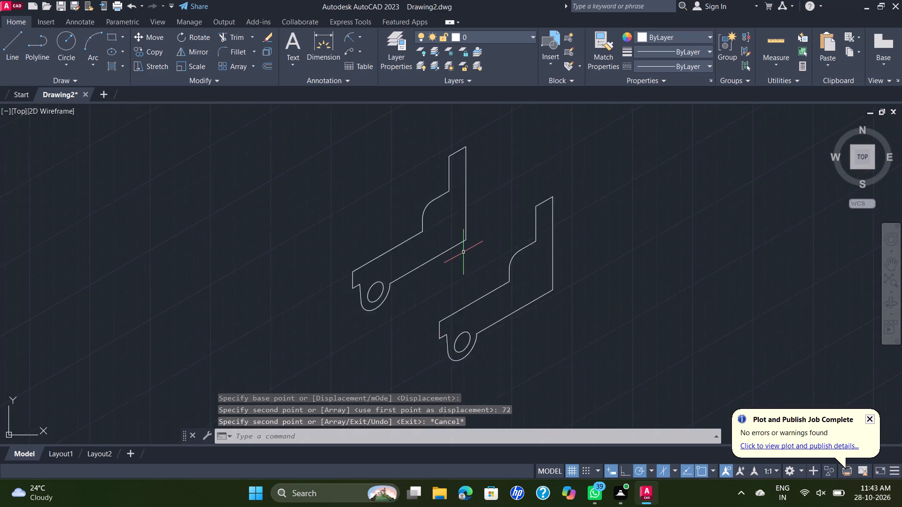
pyautogui.scroll(-1, 463, 252)
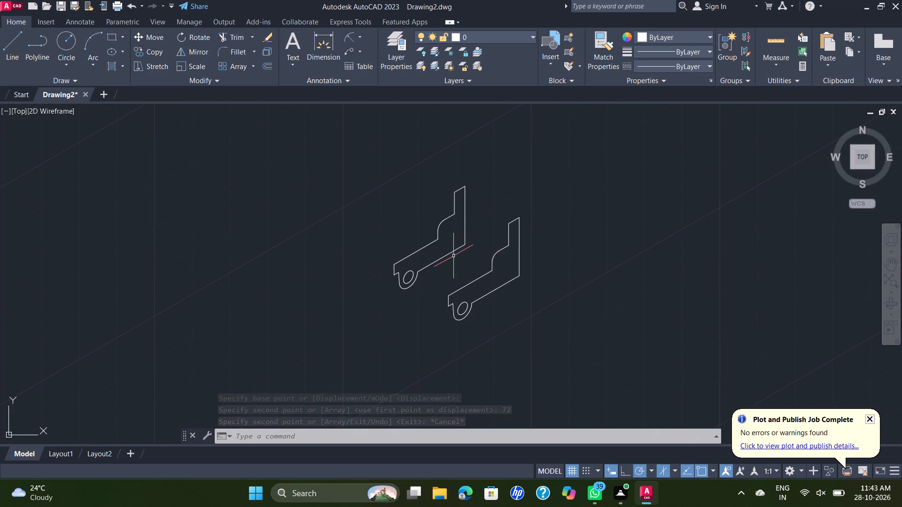
pyautogui.press('l')
pyautogui.press('Return')
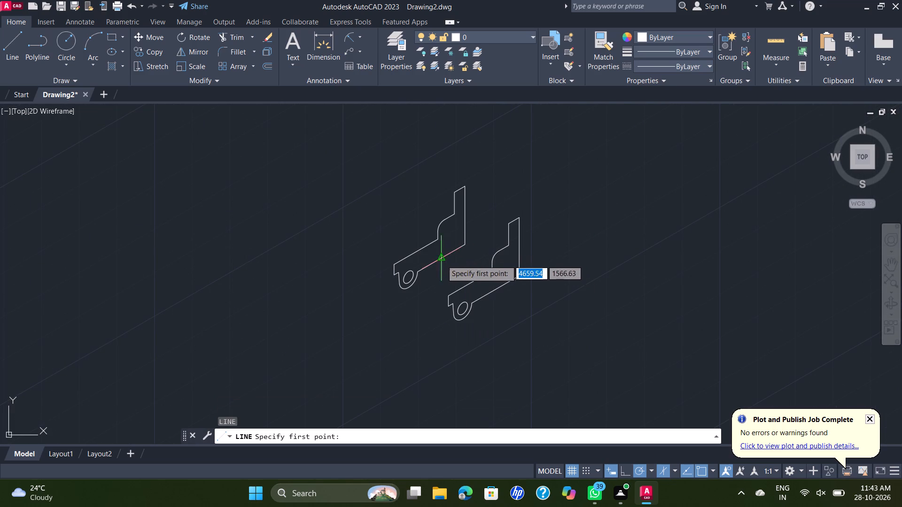
pyautogui.click(456, 213)
pyautogui.click(510, 245)
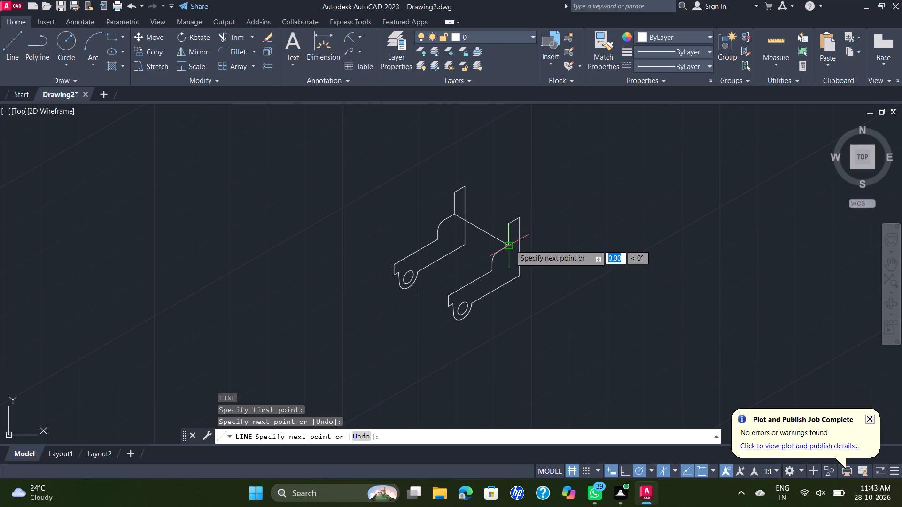
pyautogui.press('Escape')
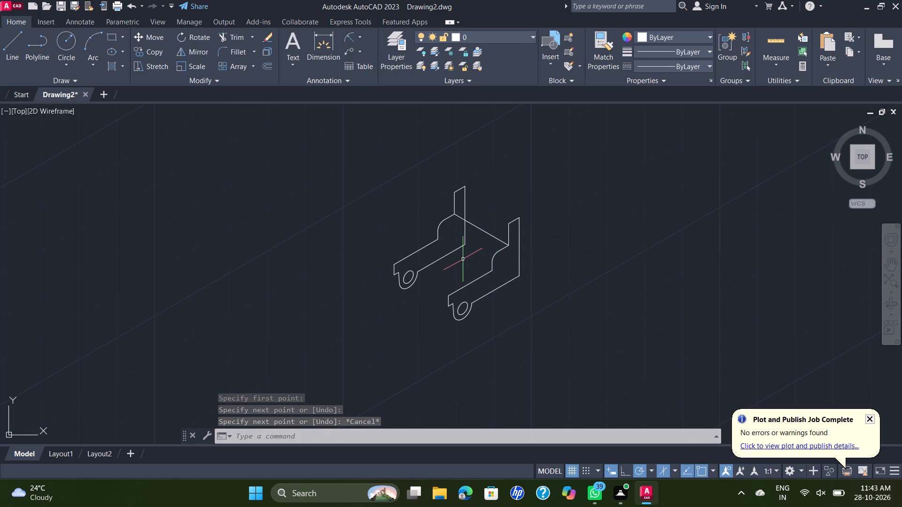
# Draw two lines joining the upper and the lower corners of the short vertical front edges of both profiles.
pyautogui.press('space')
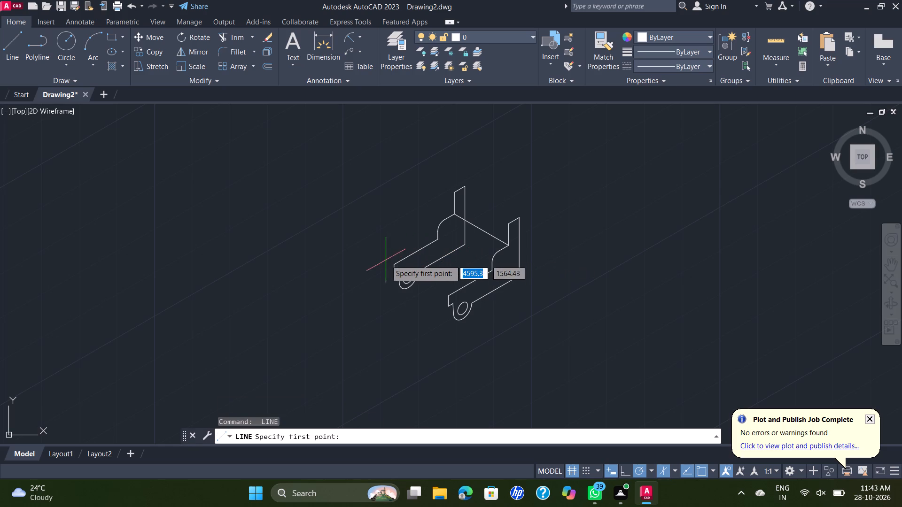
pyautogui.click(395, 265)
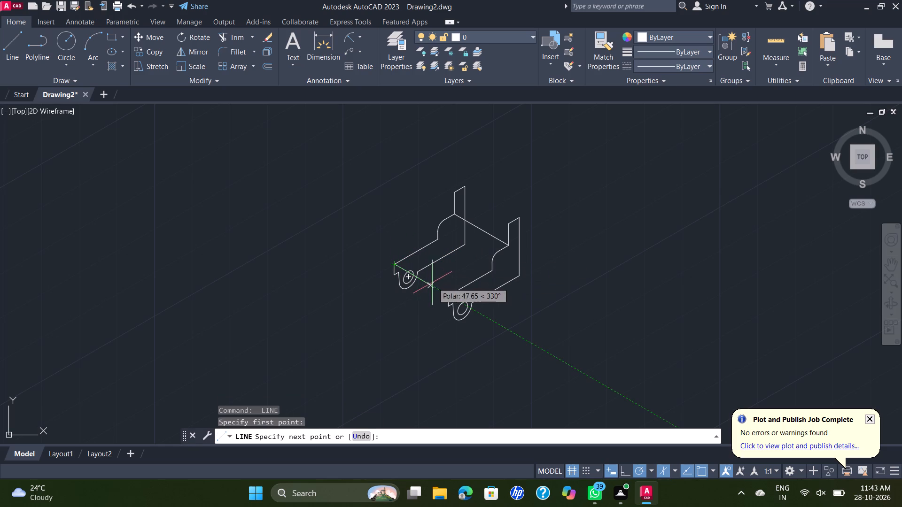
pyautogui.click(451, 299)
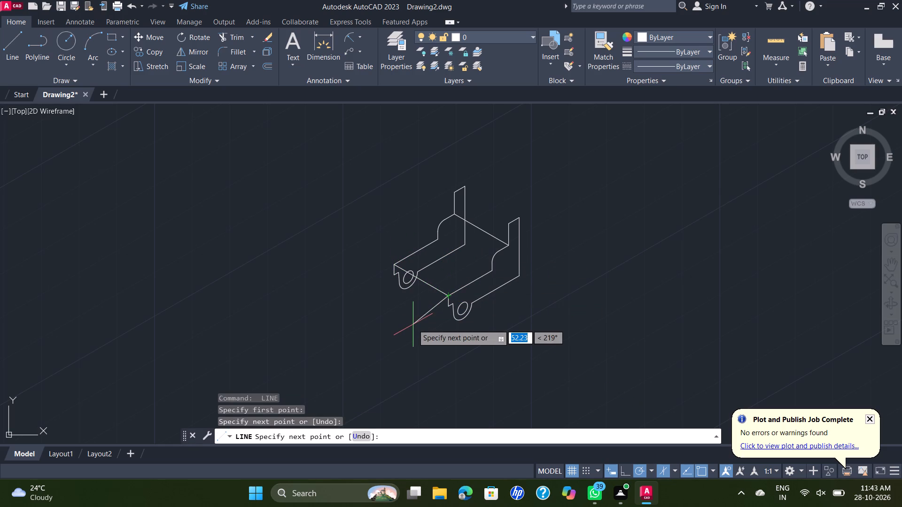
pyautogui.press('Escape')
pyautogui.scroll(-1, 447, 284)
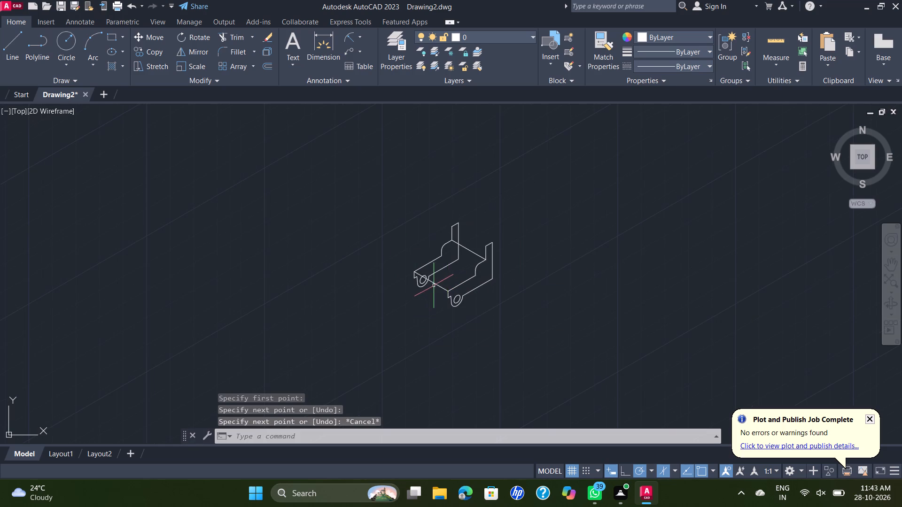
pyautogui.scroll(2, 434, 285)
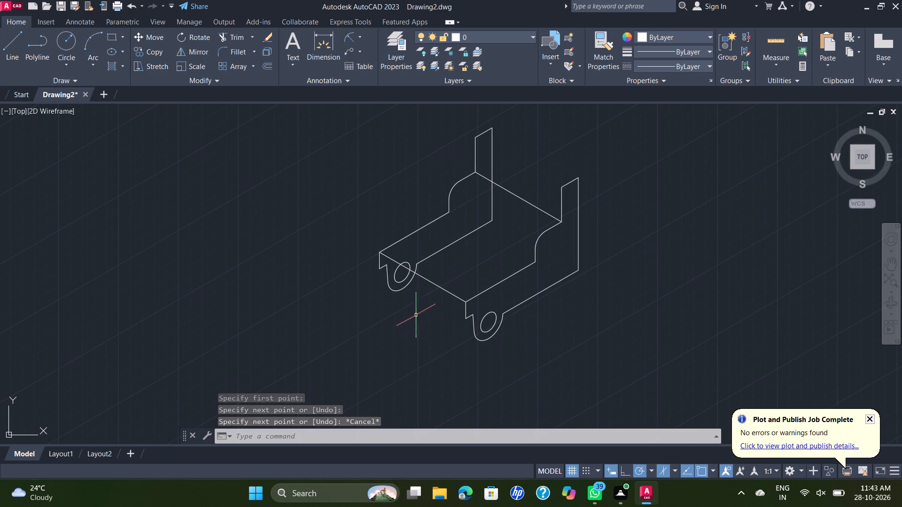
pyautogui.press('space')
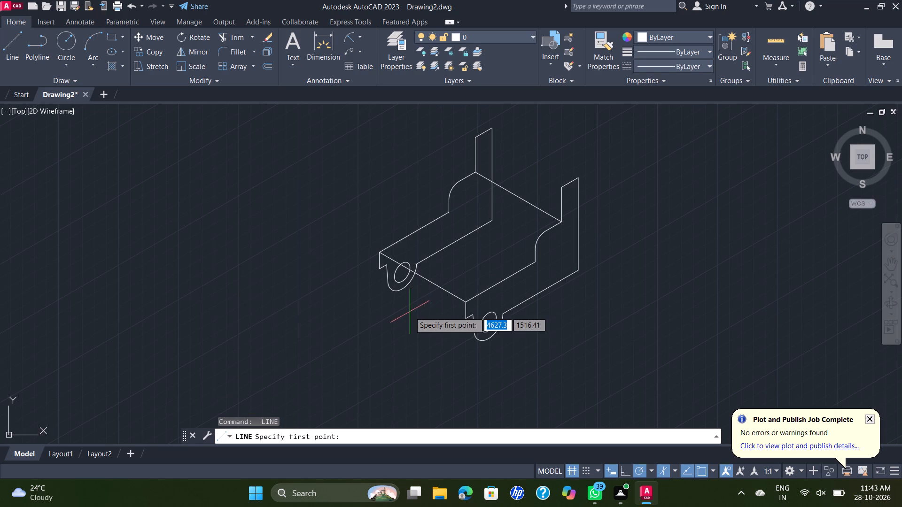
pyautogui.click(378, 266)
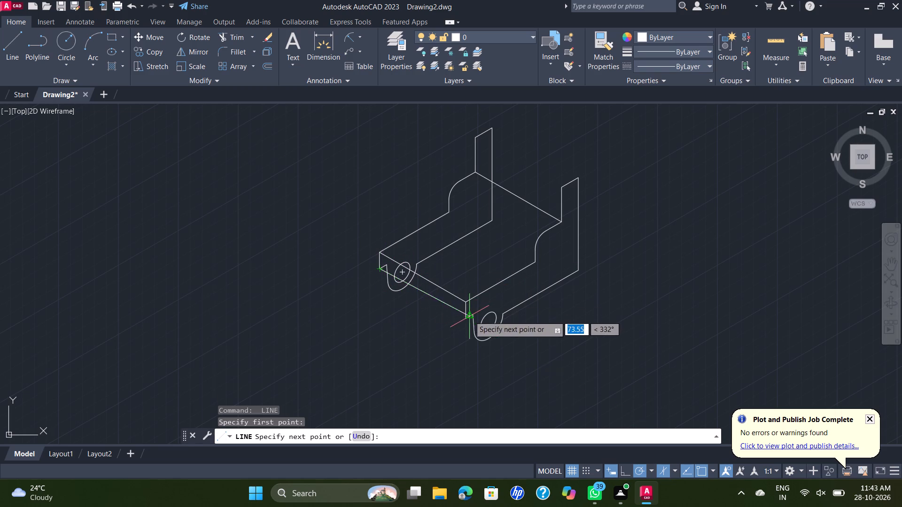
pyautogui.scroll(3, 463, 322)
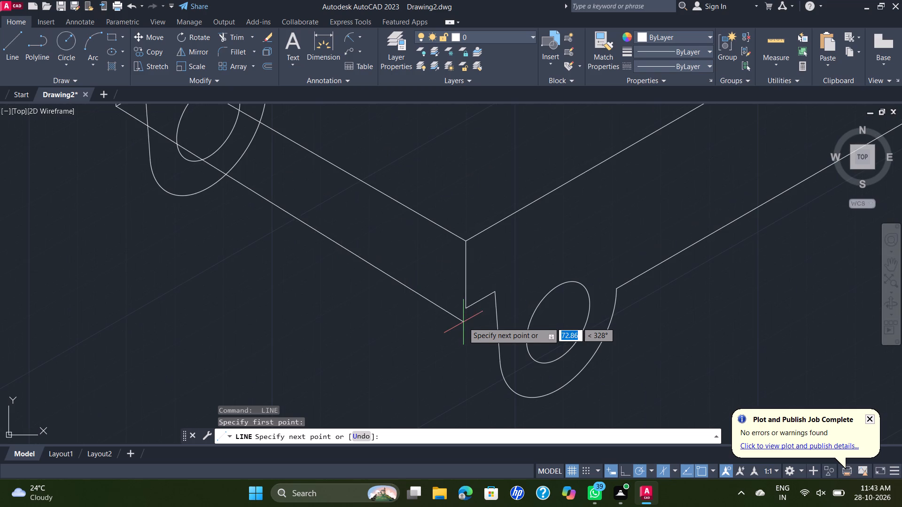
pyautogui.click(466, 309)
pyautogui.press('Escape')
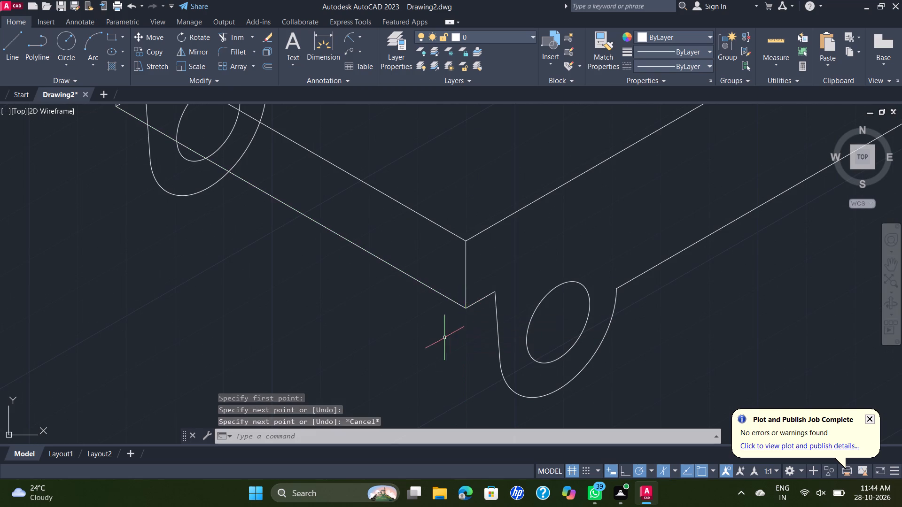
# Delete the inner isocircle of the hole on the copied rear profile.
pyautogui.scroll(-2, 468, 313)
pyautogui.moveTo(488, 298); pyautogui.dragTo(474, 338, button='middle')
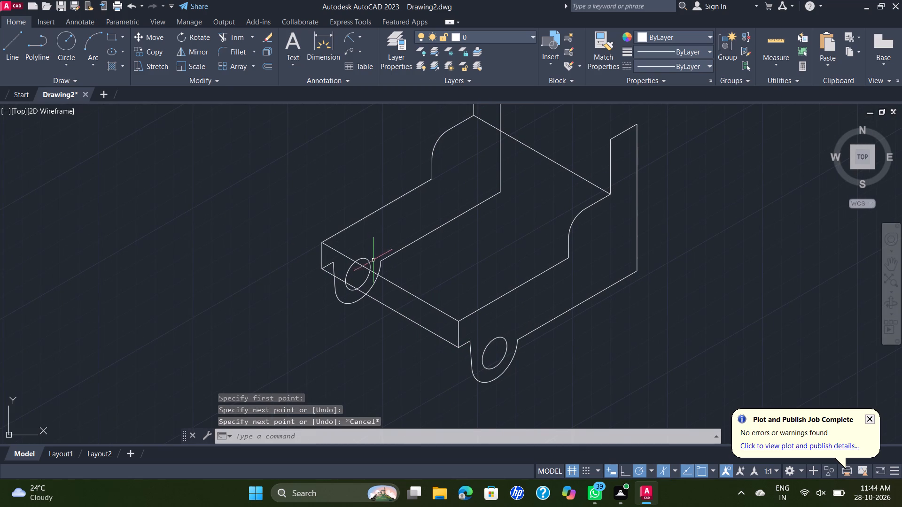
pyautogui.scroll(1, 360, 285)
pyautogui.click(363, 277)
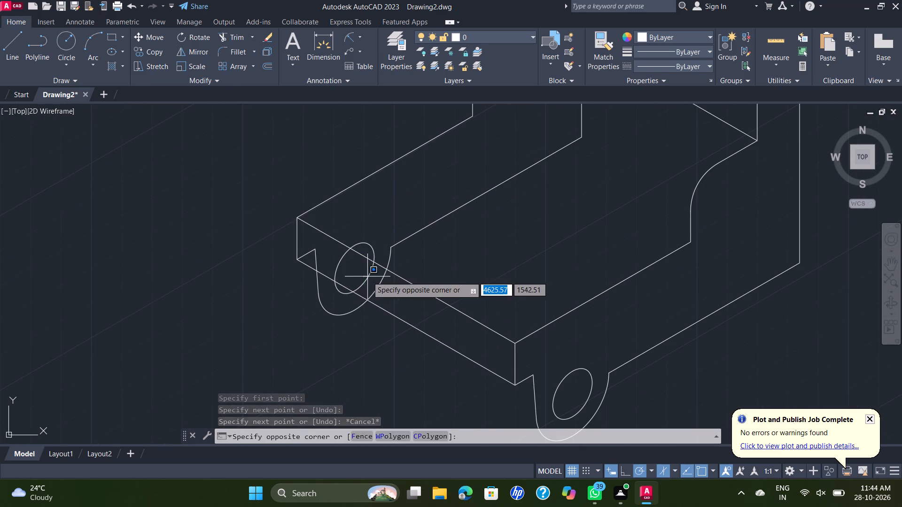
pyautogui.click(366, 277)
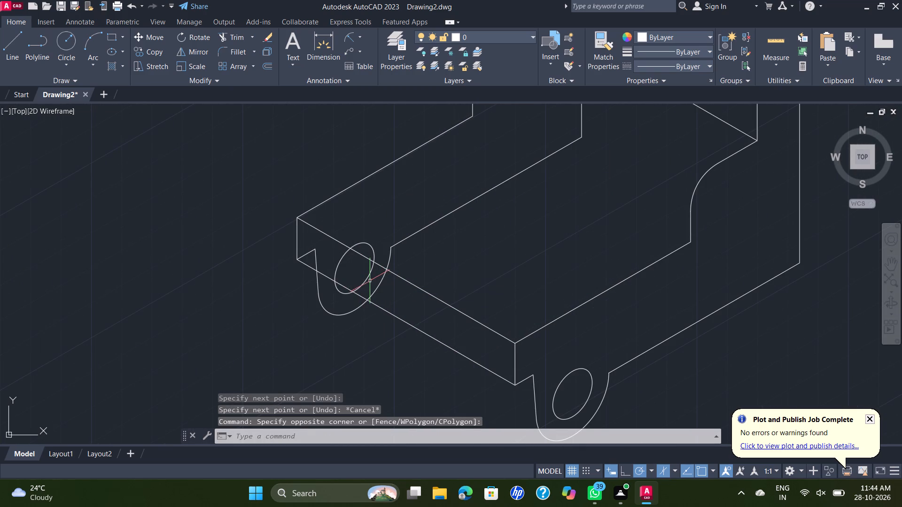
pyautogui.click(364, 279)
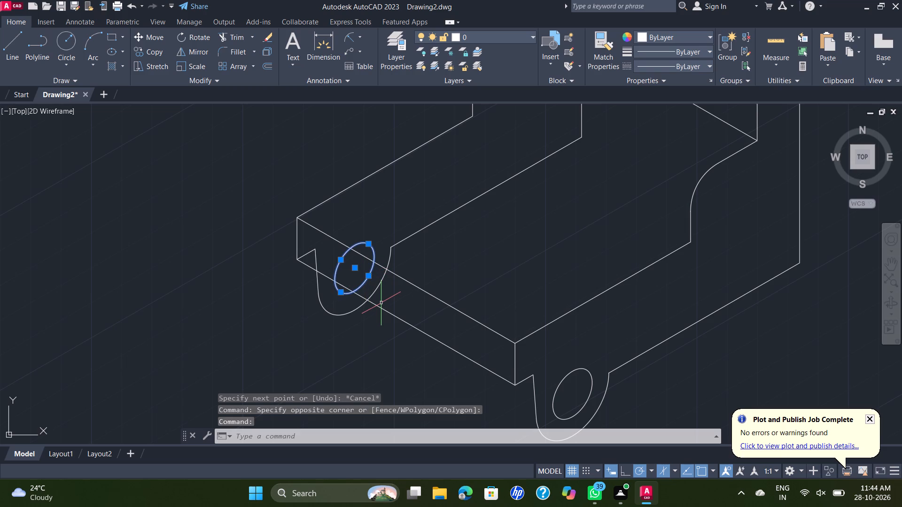
pyautogui.press('Delete')
pyautogui.scroll(-2, 462, 228)
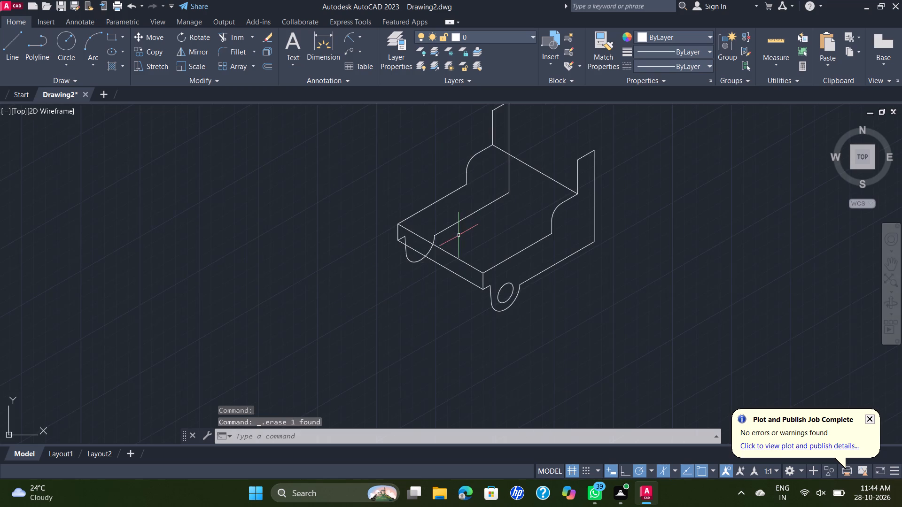
# Copy the front profile's rounded end curve and its hole 52 units at 150° from the hole's centre.
pyautogui.scroll(1, 458, 236)
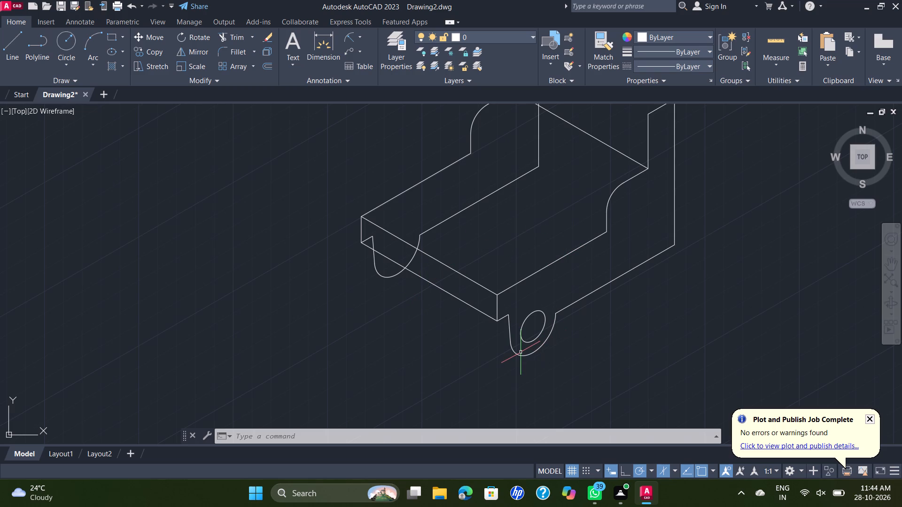
pyautogui.click(570, 322)
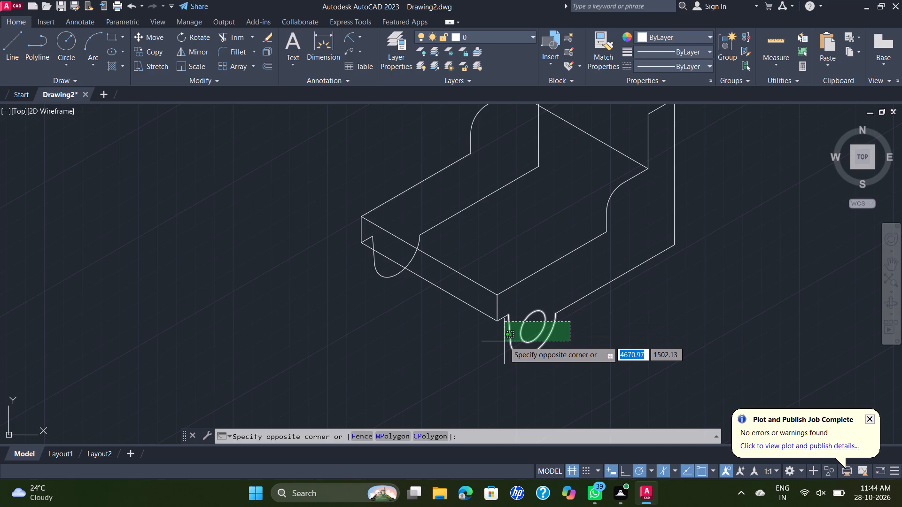
pyautogui.click(504, 341)
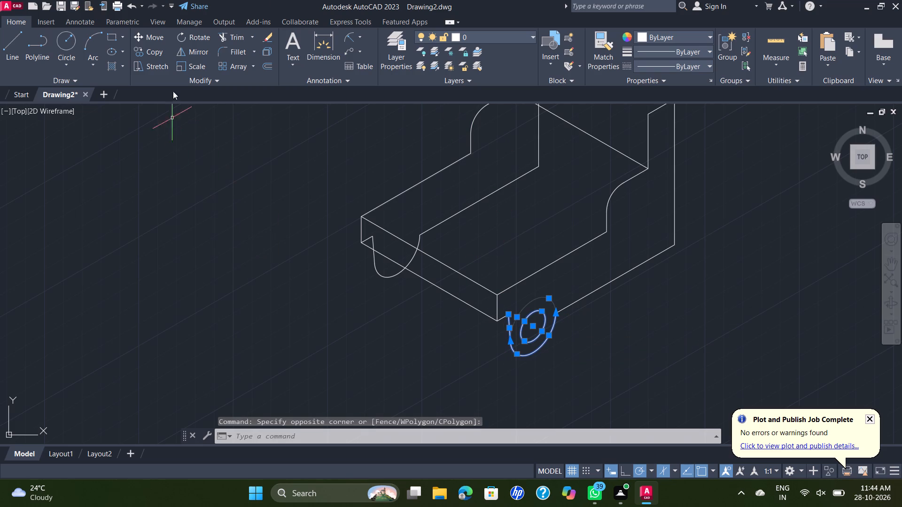
pyautogui.click(147, 51)
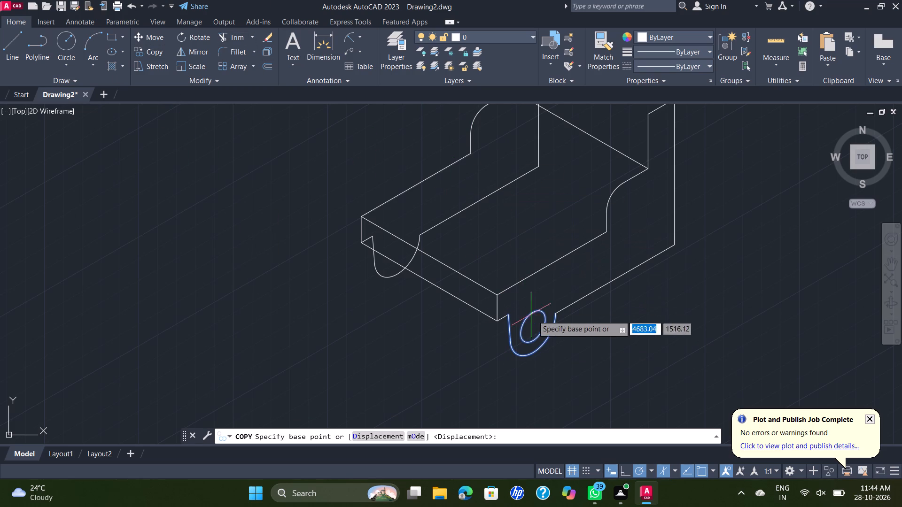
pyautogui.click(534, 325)
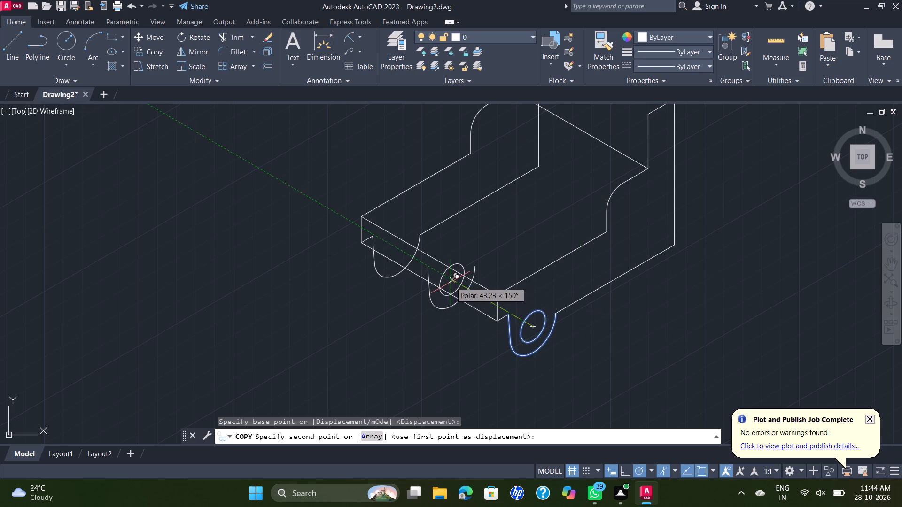
pyautogui.press('5')
pyautogui.press('2')
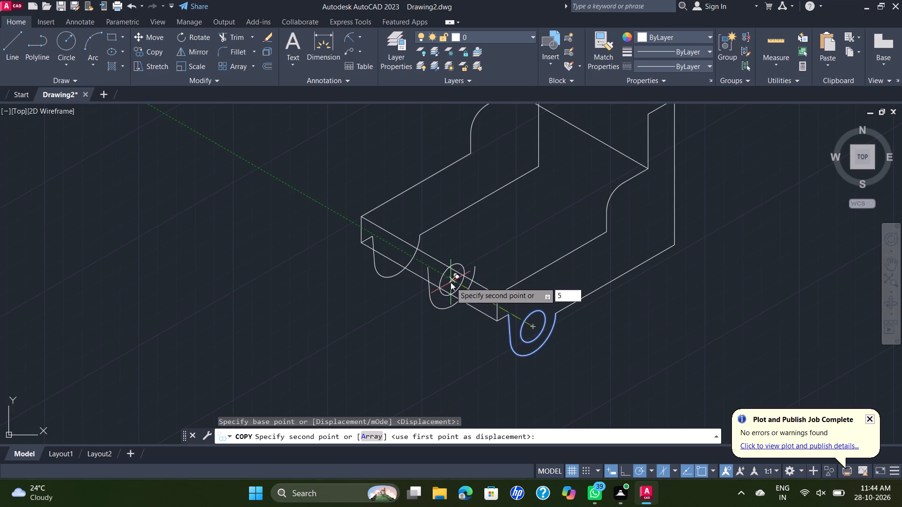
pyautogui.press('Return')
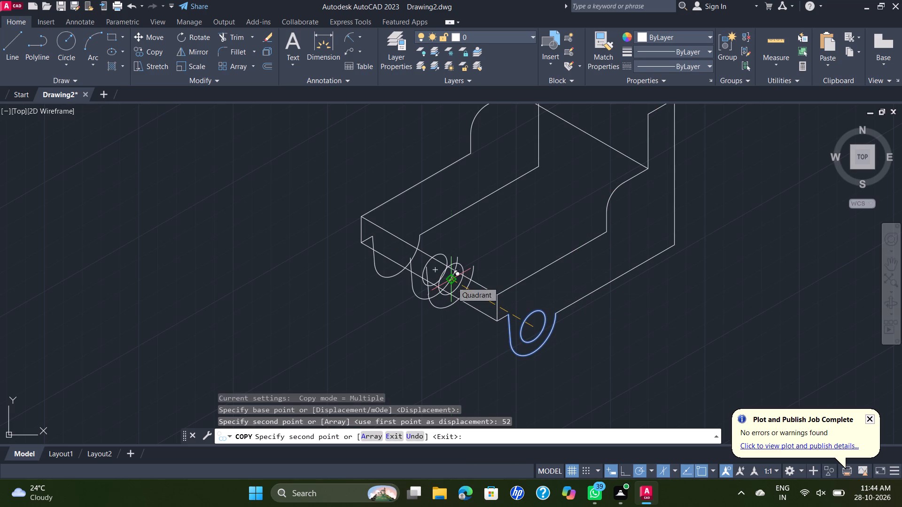
pyautogui.press('Escape')
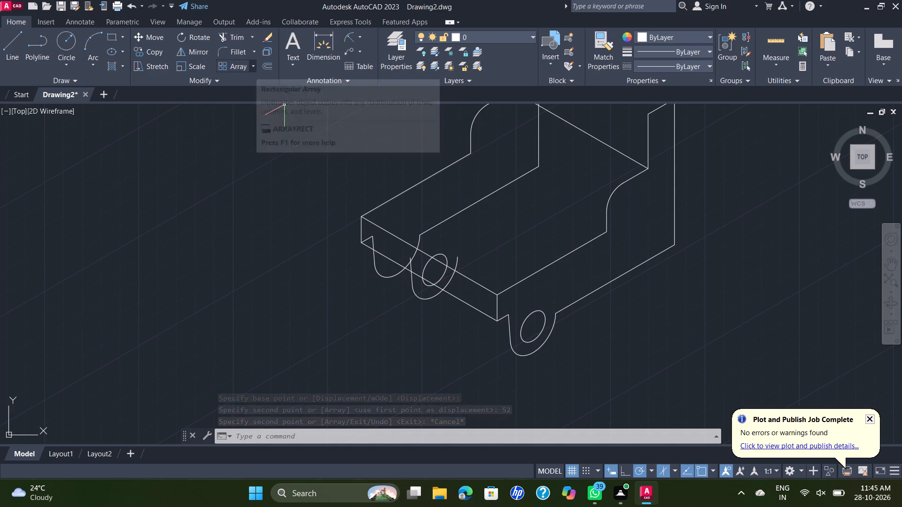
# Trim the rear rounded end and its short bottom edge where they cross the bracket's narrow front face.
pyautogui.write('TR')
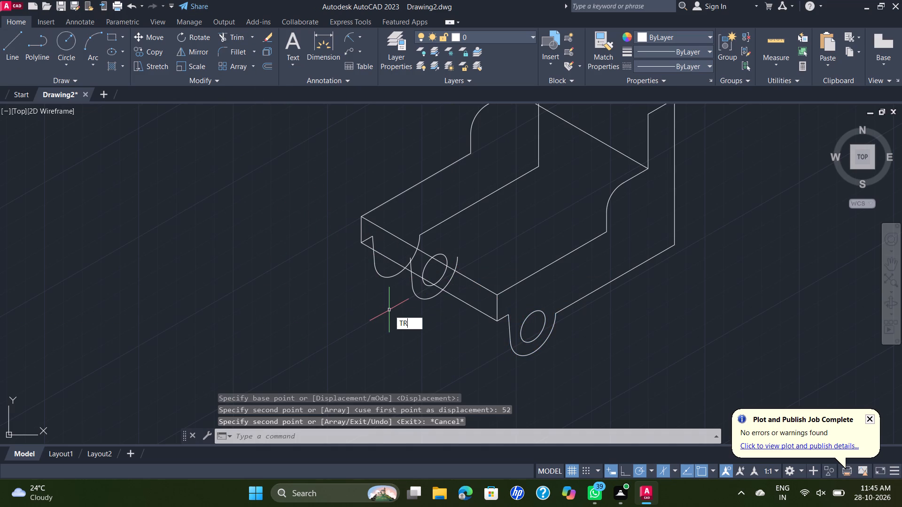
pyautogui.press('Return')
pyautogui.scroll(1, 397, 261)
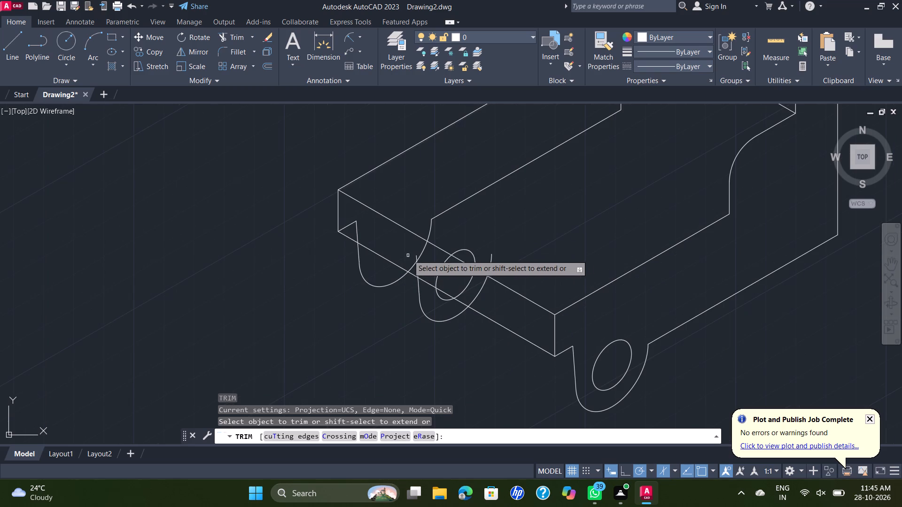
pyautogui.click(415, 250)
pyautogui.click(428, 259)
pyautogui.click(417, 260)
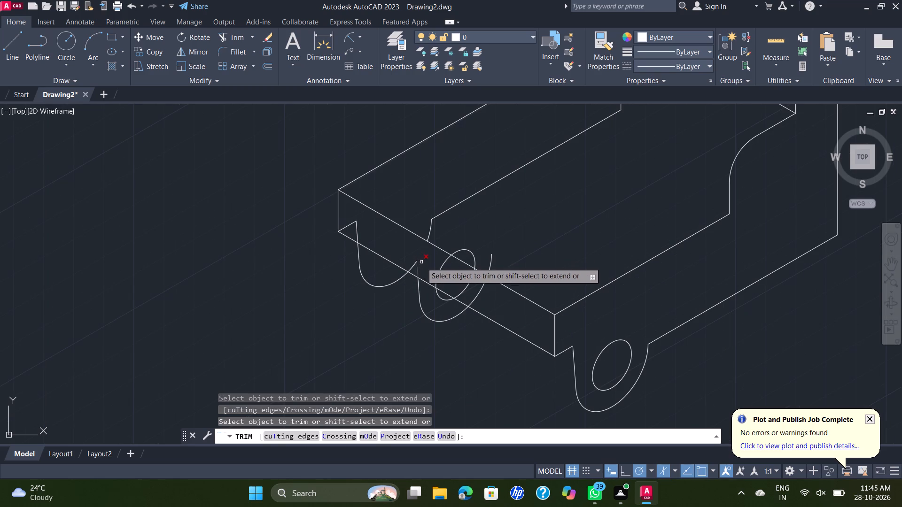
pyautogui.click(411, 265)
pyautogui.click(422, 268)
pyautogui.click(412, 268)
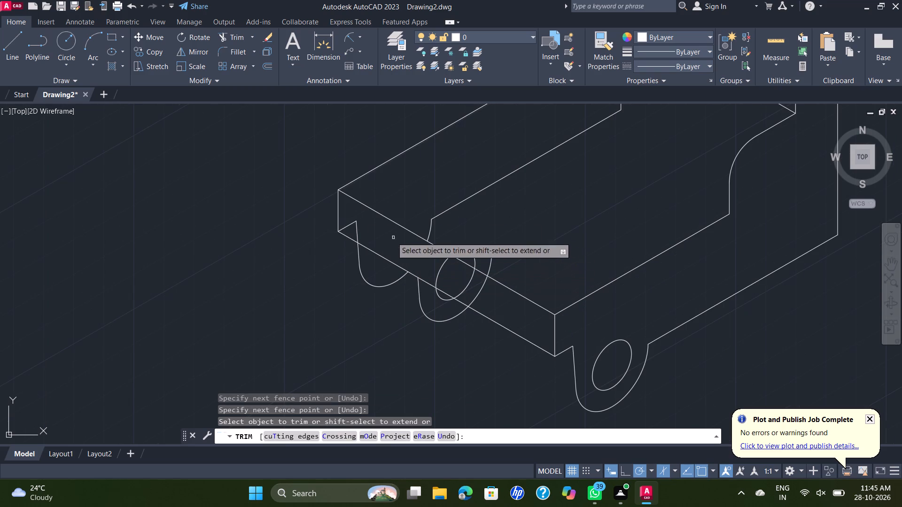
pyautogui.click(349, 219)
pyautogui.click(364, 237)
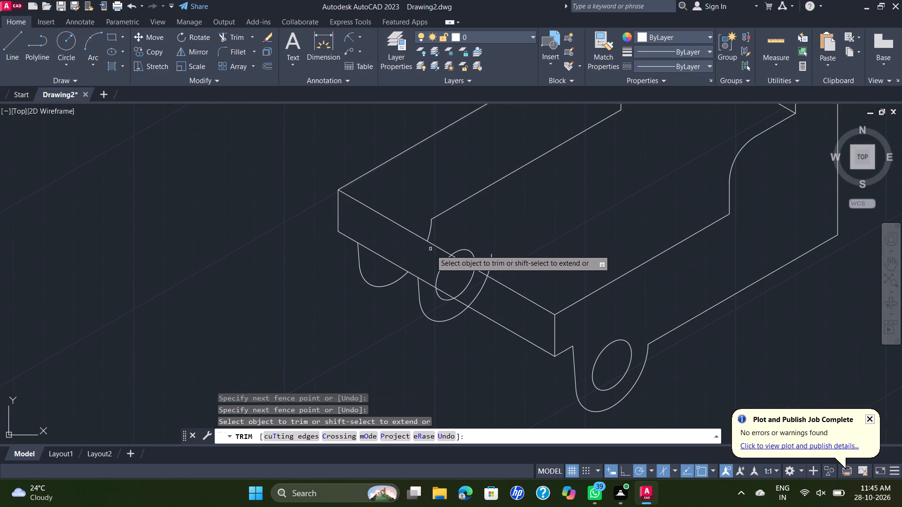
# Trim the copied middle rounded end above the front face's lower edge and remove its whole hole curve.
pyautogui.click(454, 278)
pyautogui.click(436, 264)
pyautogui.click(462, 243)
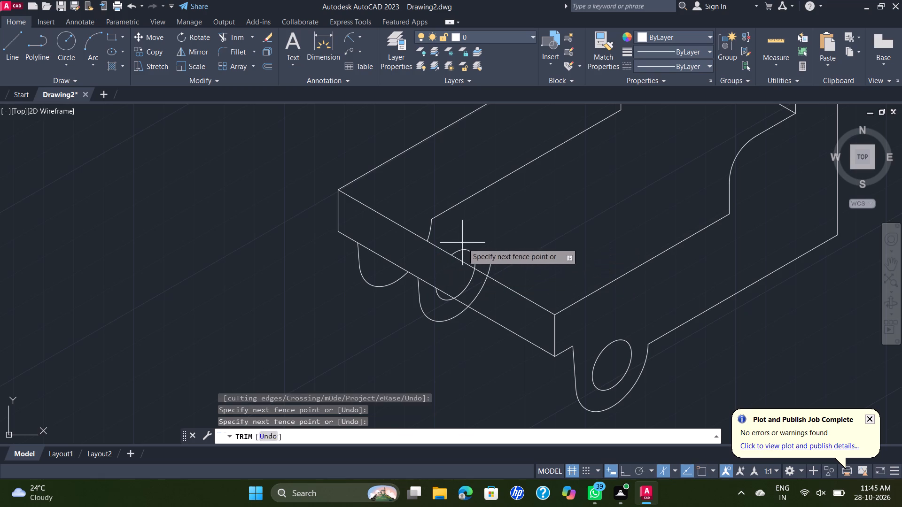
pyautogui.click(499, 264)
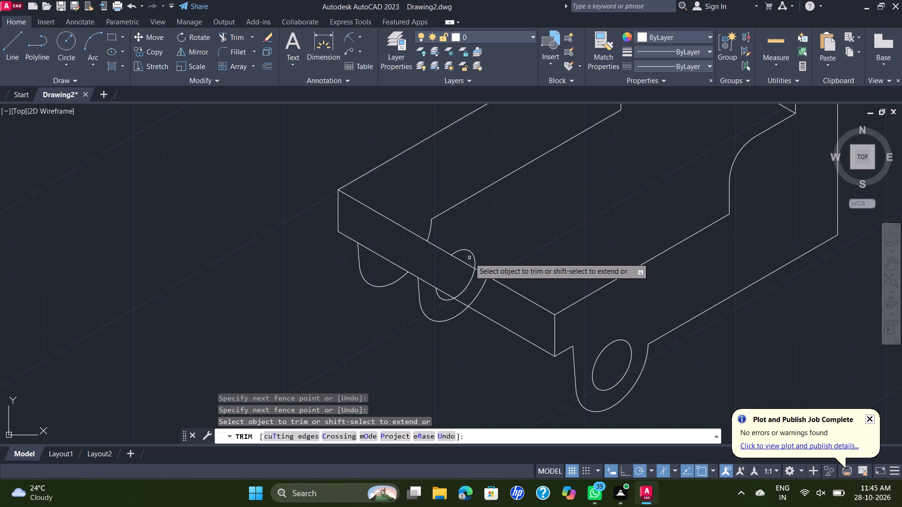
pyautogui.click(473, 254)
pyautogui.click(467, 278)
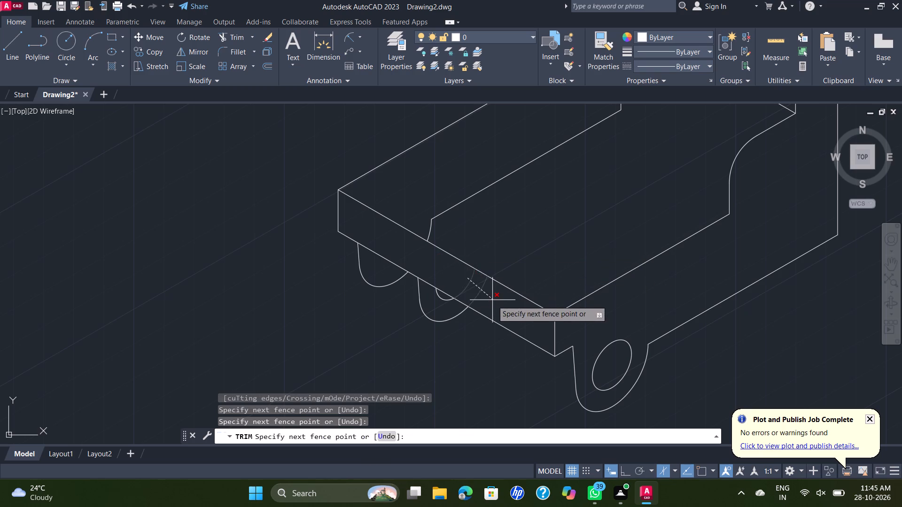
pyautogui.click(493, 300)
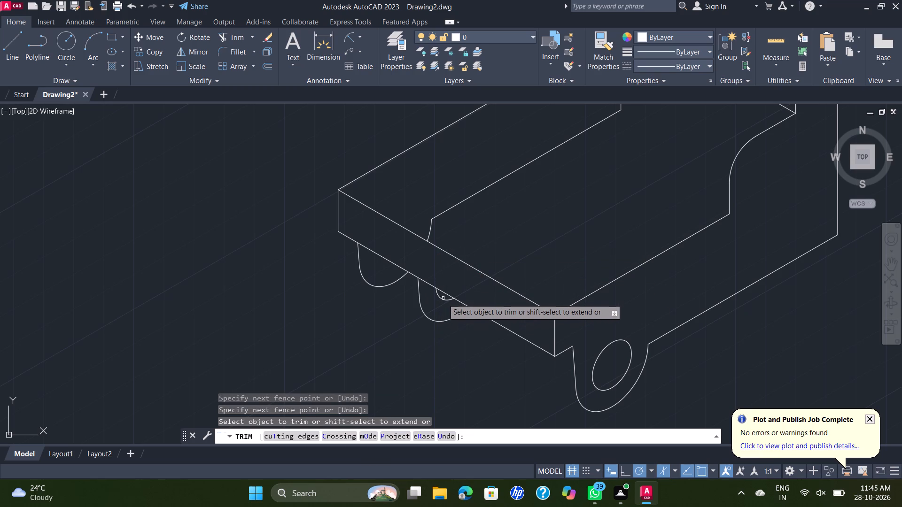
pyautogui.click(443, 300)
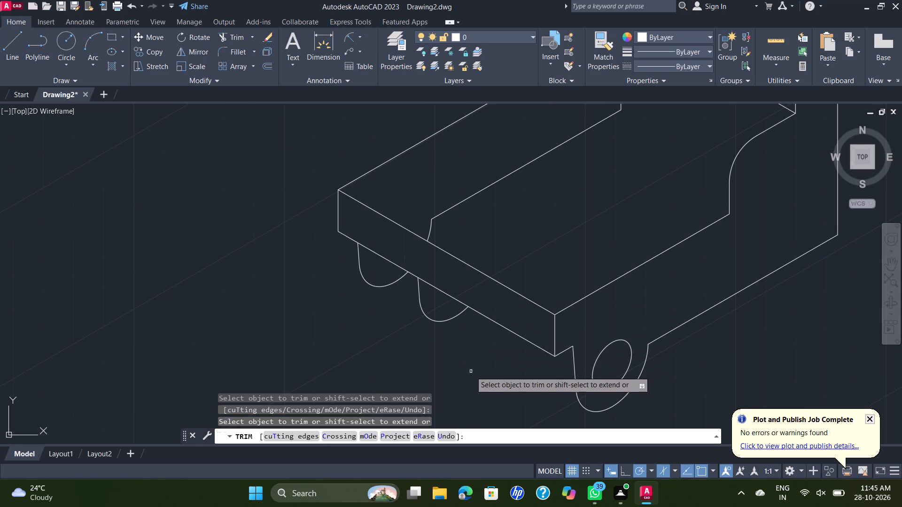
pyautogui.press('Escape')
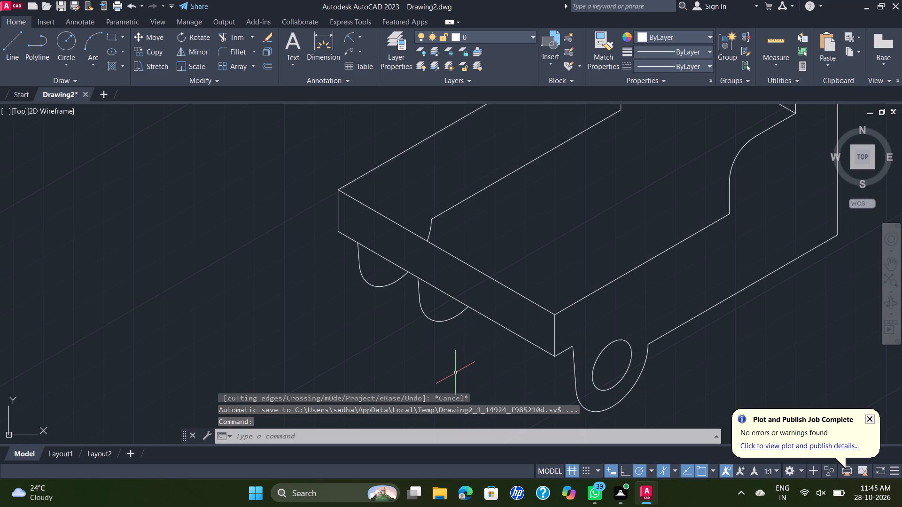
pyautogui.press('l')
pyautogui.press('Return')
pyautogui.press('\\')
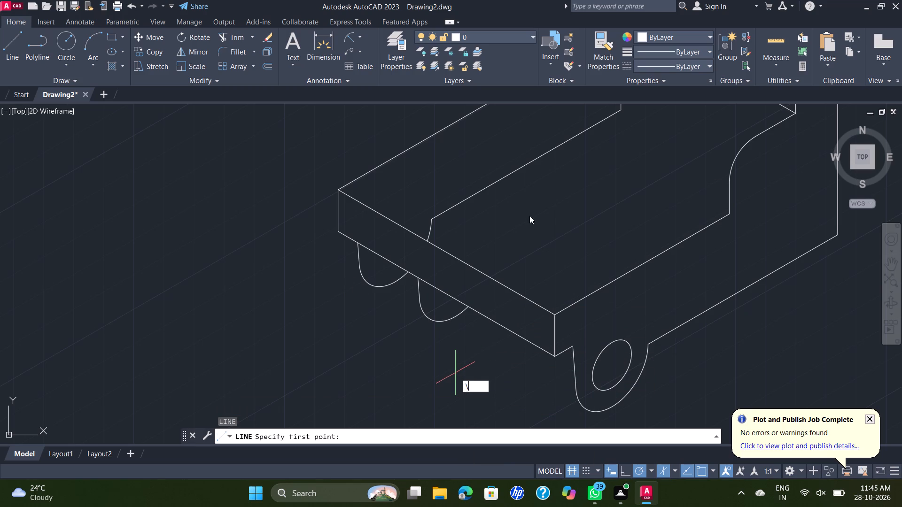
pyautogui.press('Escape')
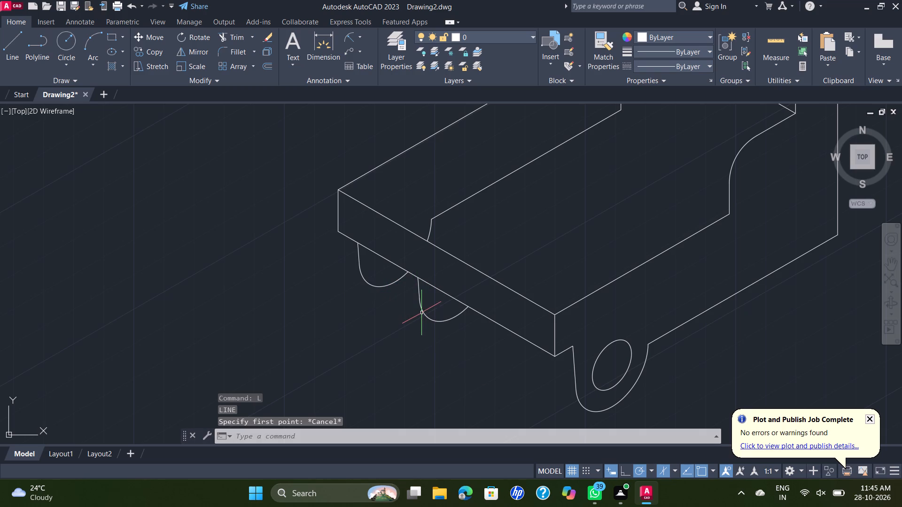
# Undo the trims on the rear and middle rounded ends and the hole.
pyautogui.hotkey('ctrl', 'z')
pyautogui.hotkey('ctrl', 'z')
# Trim the middle rounded end and its hole above the front face's lower edge, keeping the hole's visible lower arc.
pyautogui.scroll(1, 441, 266)
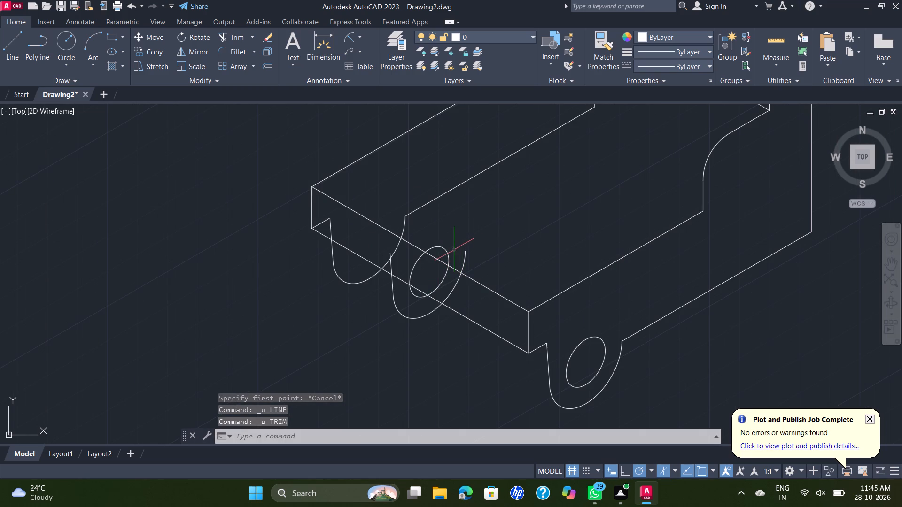
pyautogui.write('TR')
pyautogui.press('Return')
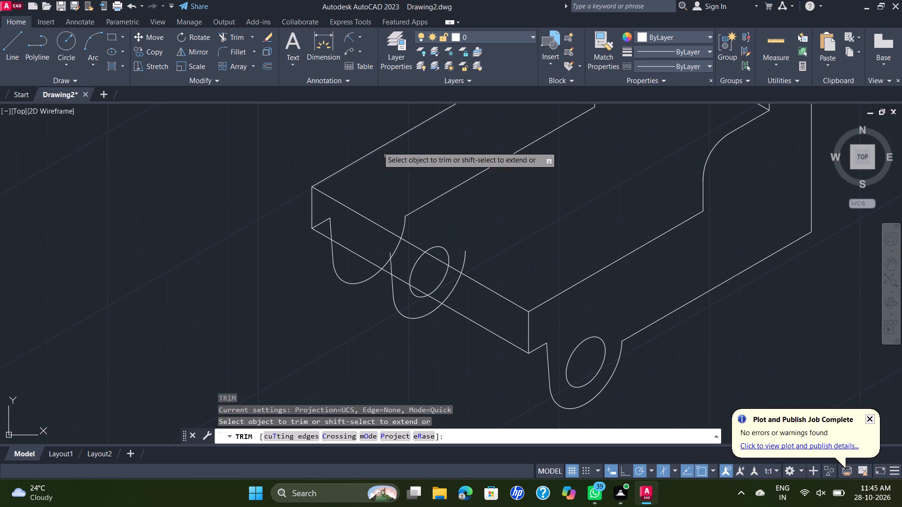
pyautogui.click(452, 243)
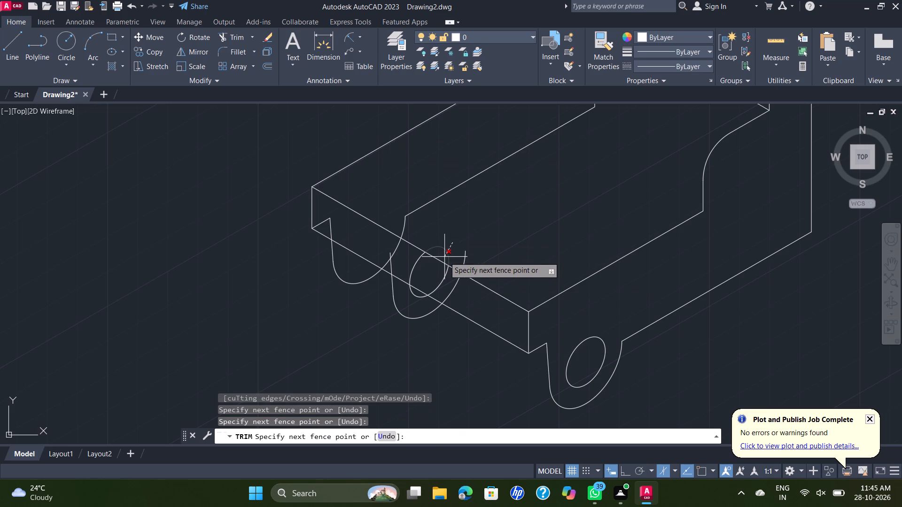
pyautogui.click(445, 256)
pyautogui.click(467, 248)
pyautogui.doubleClick(462, 253)
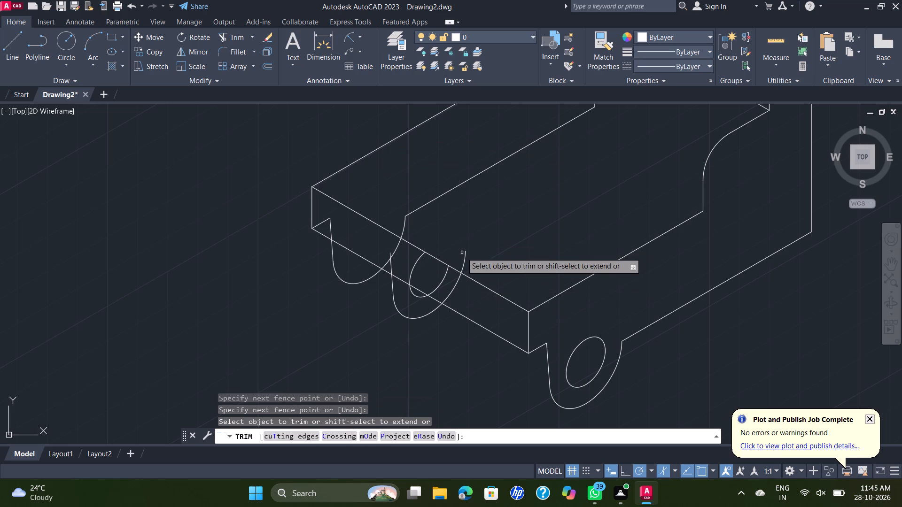
pyautogui.click(465, 258)
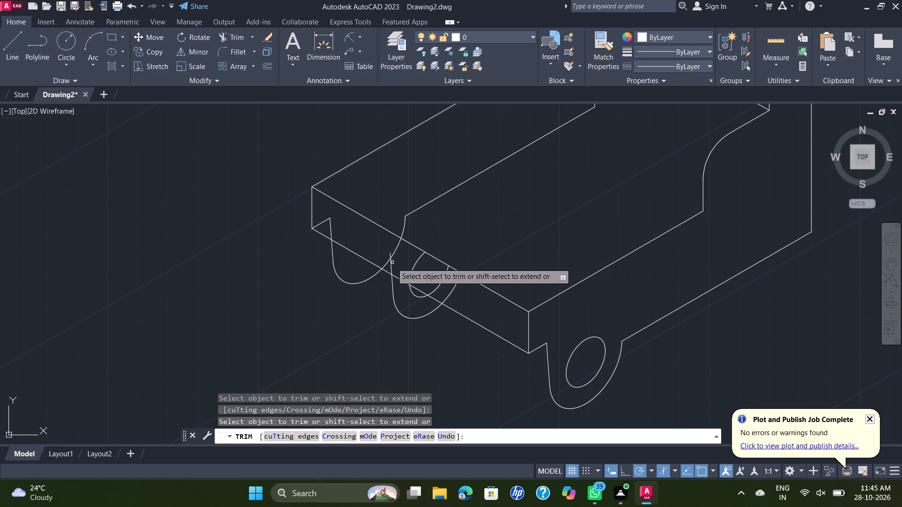
pyautogui.click(390, 263)
pyautogui.scroll(2, 388, 257)
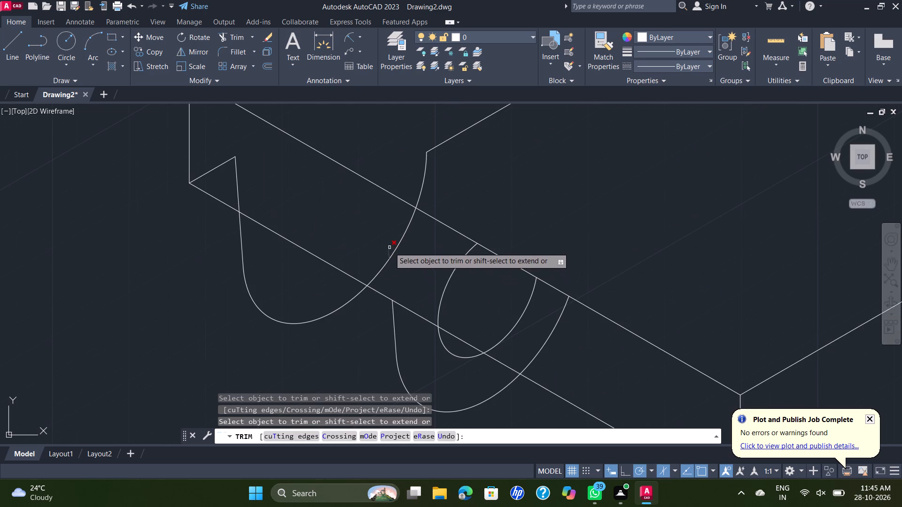
pyautogui.moveTo(419, 255); pyautogui.dragTo(410, 250)
pyautogui.click(379, 238)
pyautogui.click(396, 240)
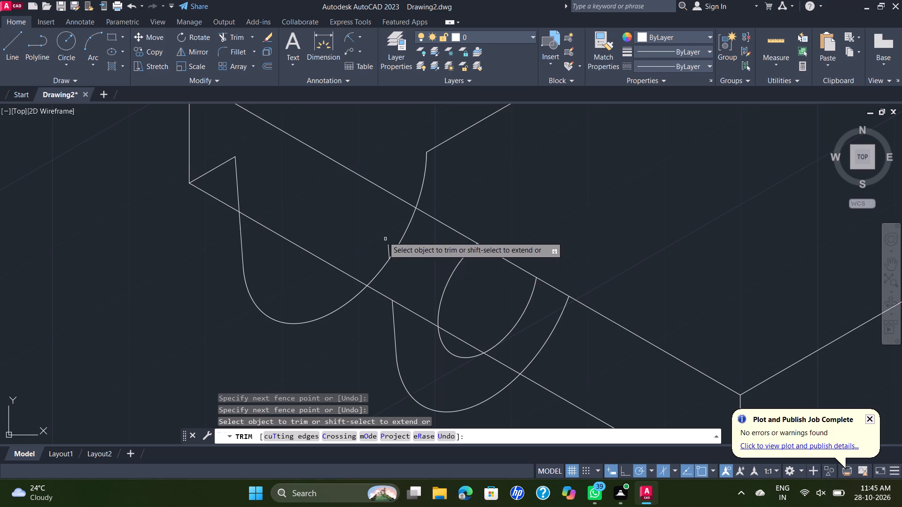
pyautogui.click(370, 222)
pyautogui.click(582, 364)
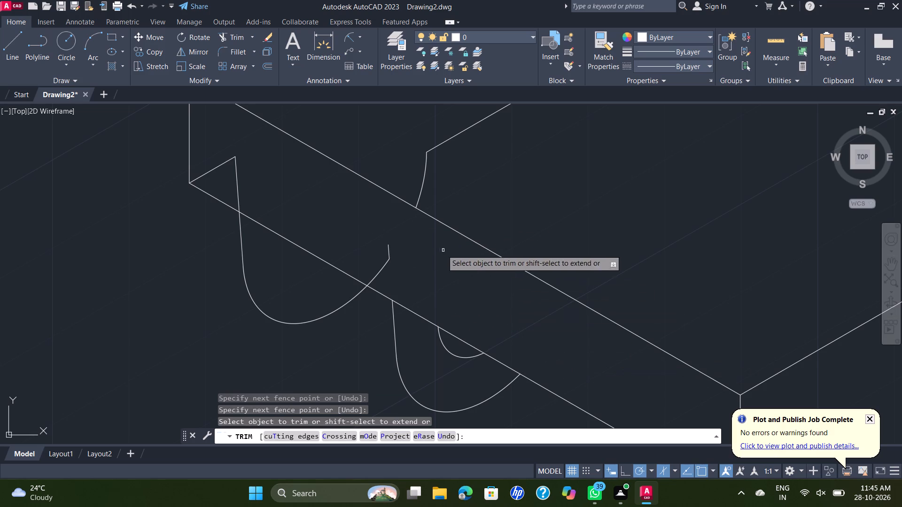
# Trim the leftover rear rounded-end curve, stray stub and short bottom edge lying inside the front face.
pyautogui.moveTo(372, 244); pyautogui.dragTo(373, 248)
pyautogui.click(443, 299)
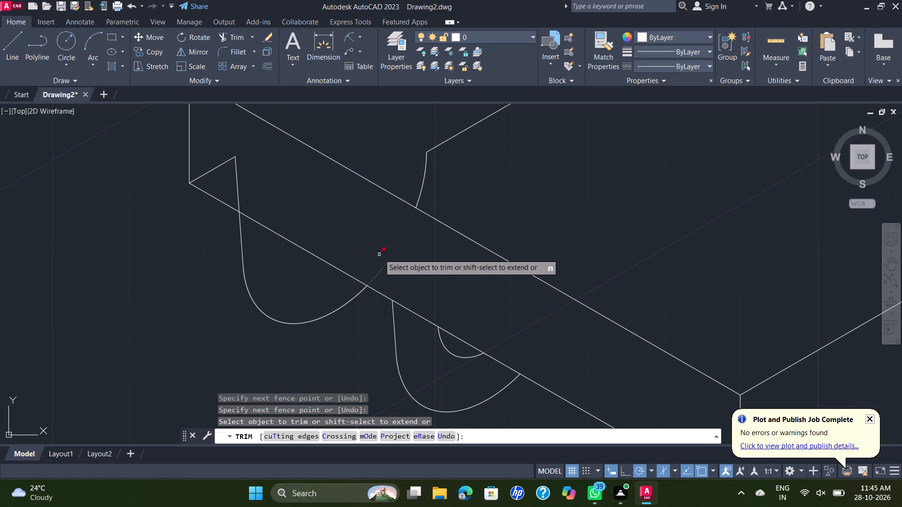
pyautogui.click(378, 254)
pyautogui.click(403, 280)
pyautogui.scroll(-3, 430, 187)
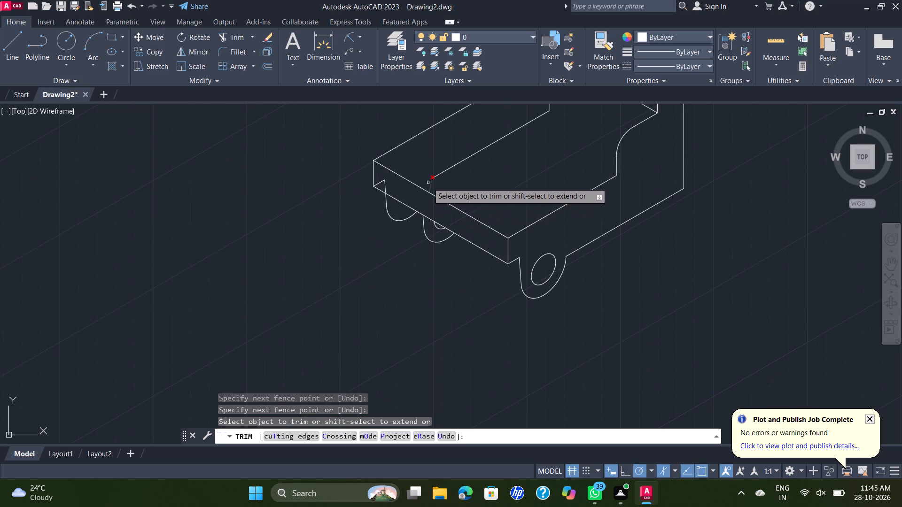
pyautogui.scroll(-1, 478, 183)
pyautogui.moveTo(484, 188); pyautogui.dragTo(450, 232, button='middle')
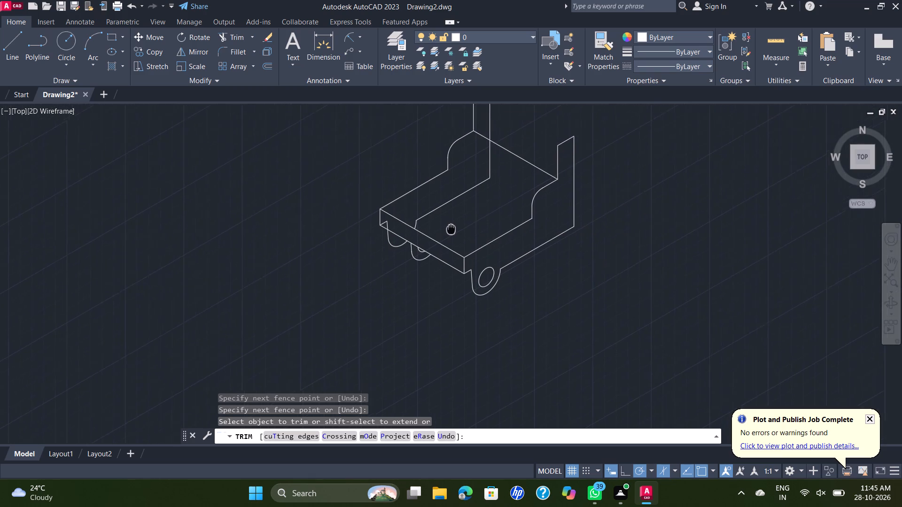
pyautogui.moveTo(450, 232); pyautogui.dragTo(440, 242, button='middle')
pyautogui.scroll(2, 362, 245)
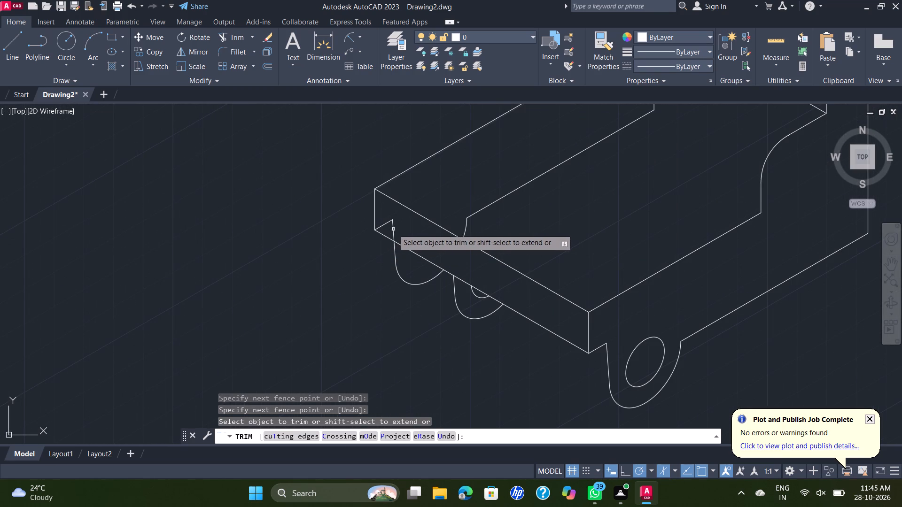
pyautogui.click(386, 218)
pyautogui.click(409, 241)
pyautogui.scroll(-1, 434, 244)
pyautogui.moveTo(525, 233); pyautogui.dragTo(492, 260, button='middle')
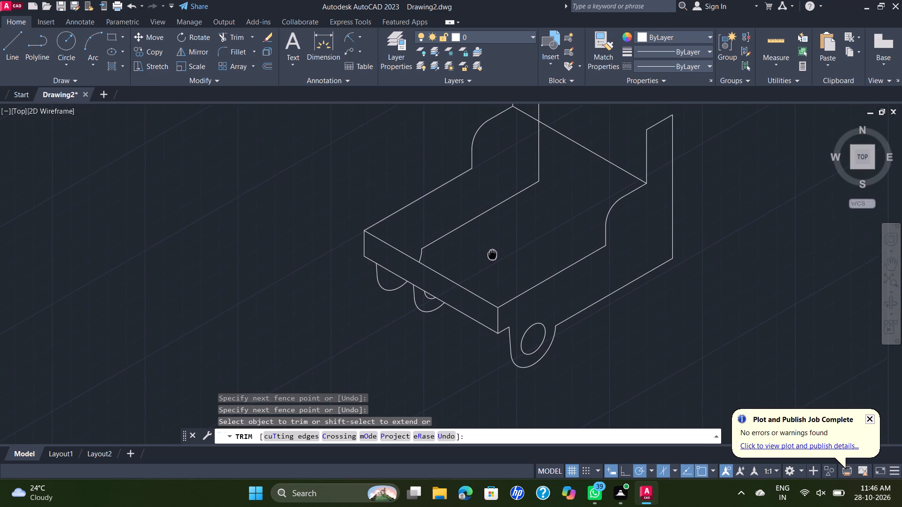
pyautogui.moveTo(492, 260); pyautogui.dragTo(491, 261, button='middle')
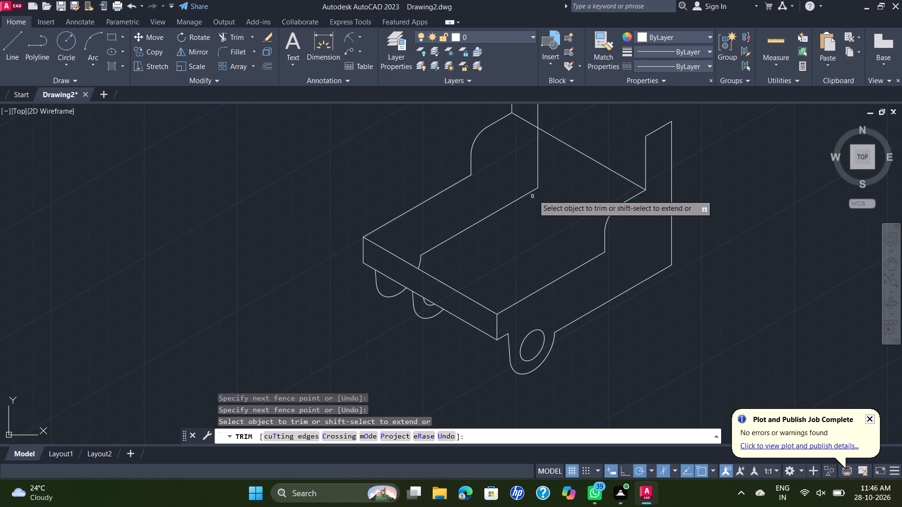
# Trim away the hidden vertical edge, long lower edge and short curved stub showing through the bracket's top face.
pyautogui.click(553, 164)
pyautogui.click(518, 173)
pyautogui.moveTo(534, 229); pyautogui.dragTo(508, 213)
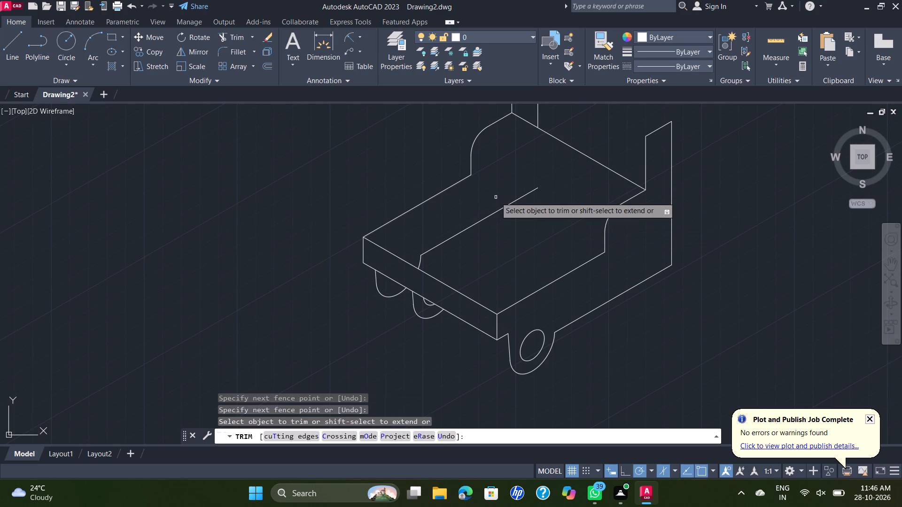
pyautogui.click(491, 195)
pyautogui.click(521, 228)
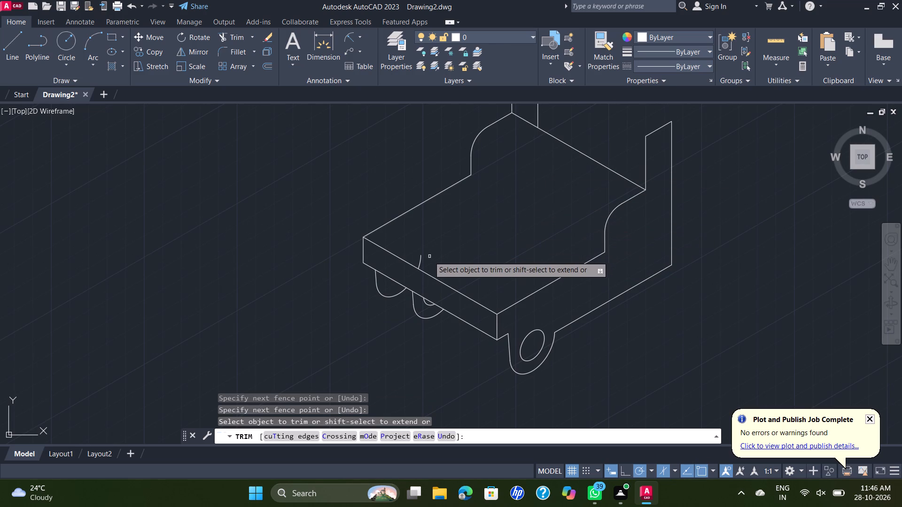
pyautogui.click(420, 260)
pyautogui.press('Escape')
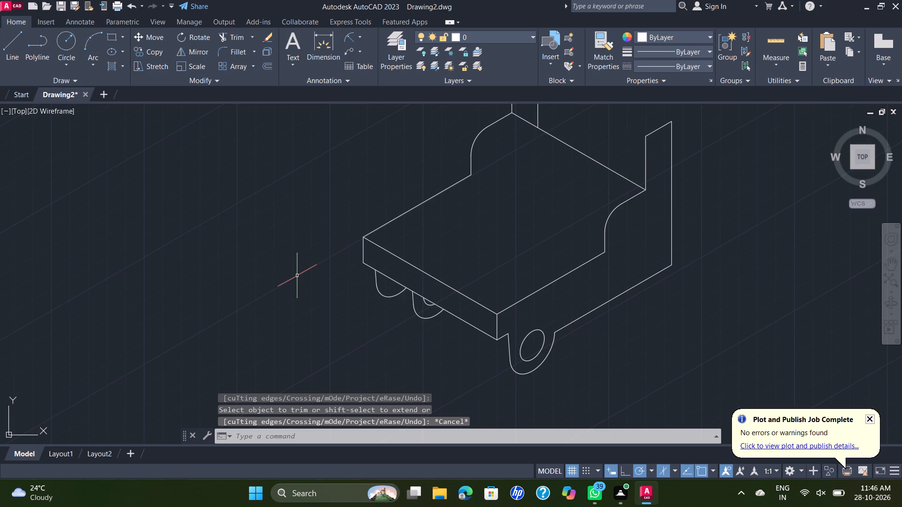
# Draw a line about 20 units long at 330° joining the lower curves of the rear and middle rounded ends.
pyautogui.write('L4')
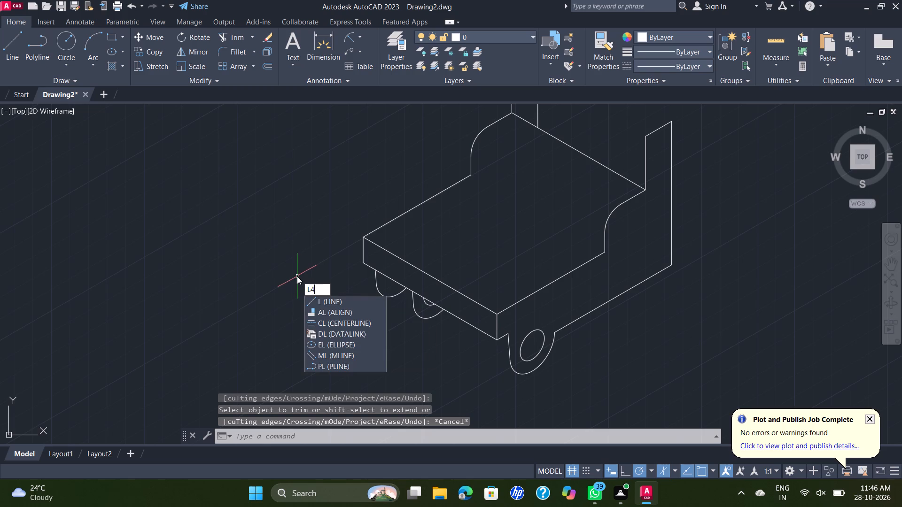
pyautogui.press('BackSpace')
pyautogui.press('Return')
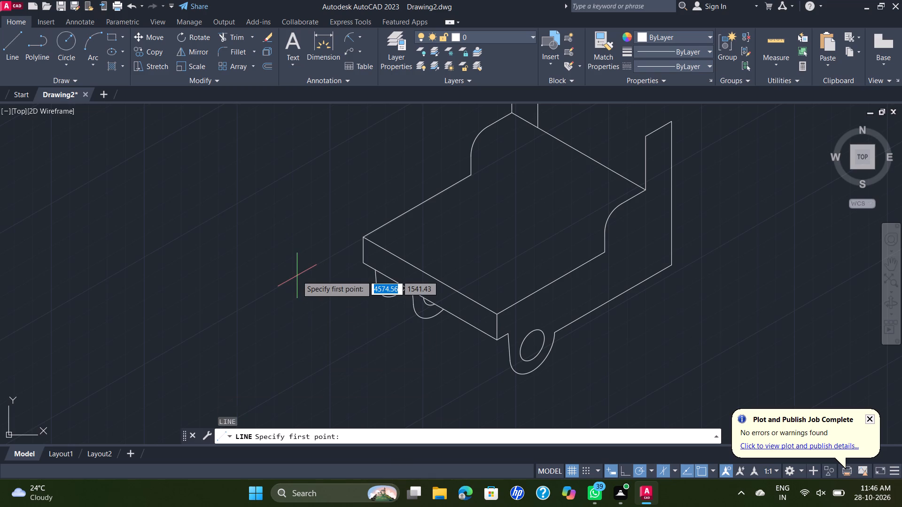
pyautogui.moveTo(449, 330); pyautogui.dragTo(361, 311, button='middle')
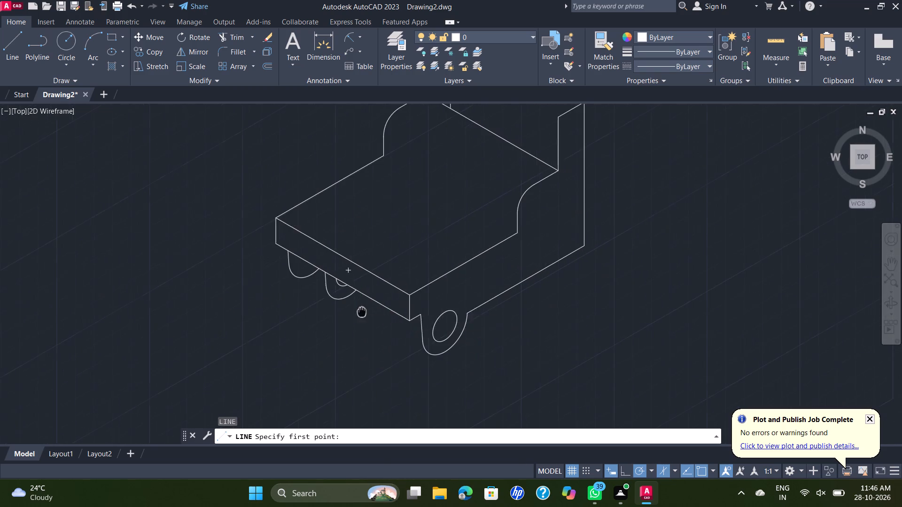
pyautogui.moveTo(361, 311); pyautogui.dragTo(361, 311, button='middle')
pyautogui.scroll(1, 315, 277)
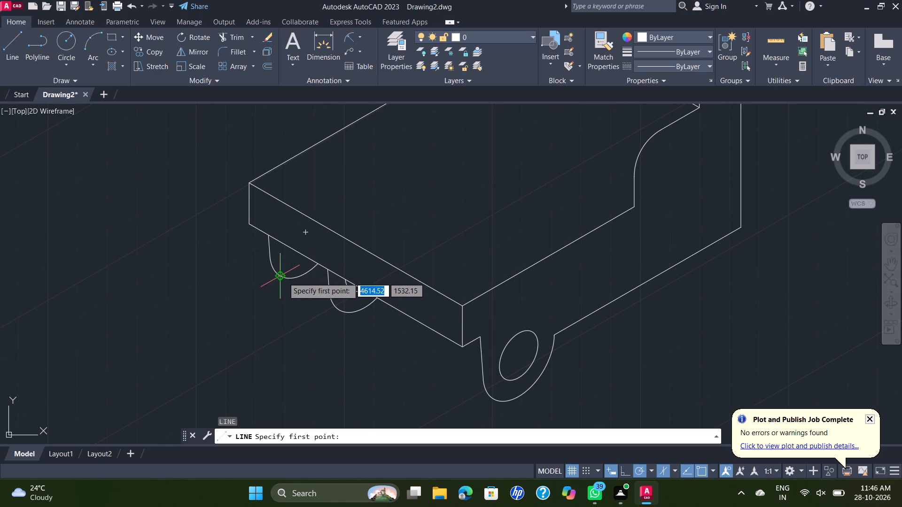
pyautogui.click(283, 277)
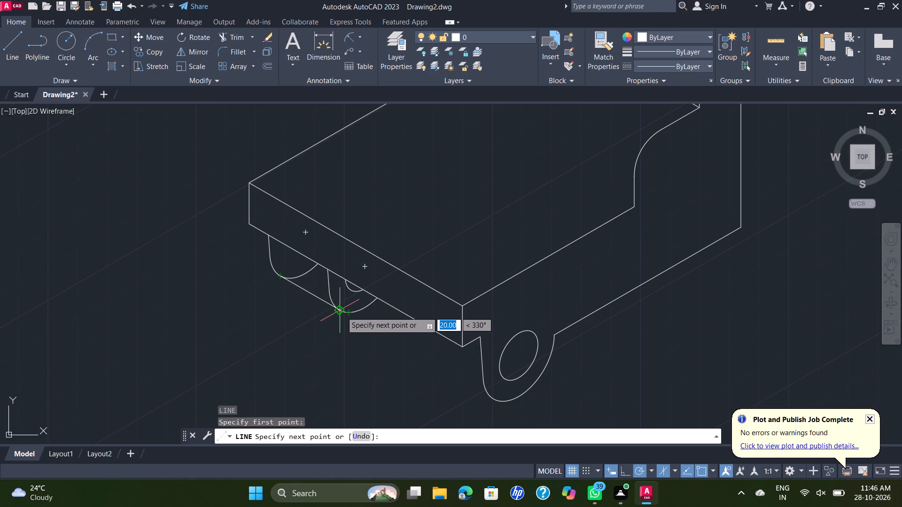
pyautogui.click(342, 312)
pyautogui.press('Escape')
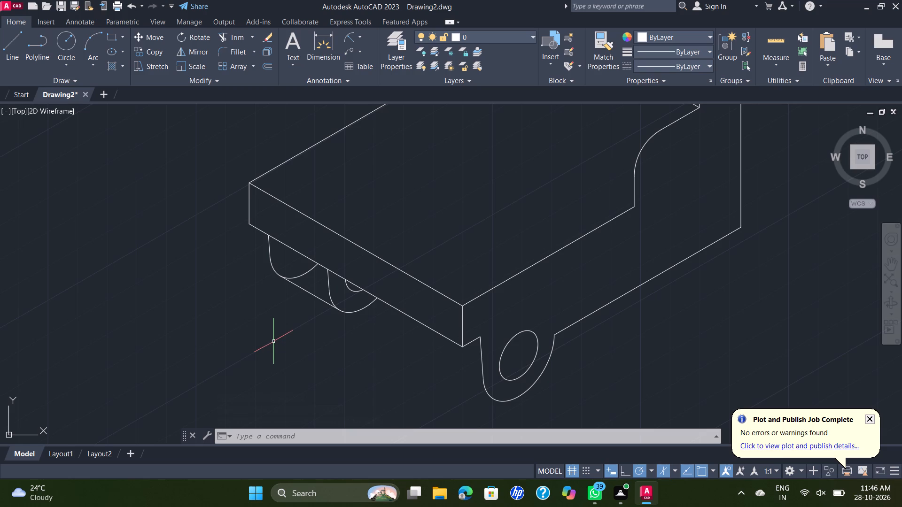
# Trim the rear rounded end's hidden arc inside the new joining line.
pyautogui.write('TR')
pyautogui.press('Return')
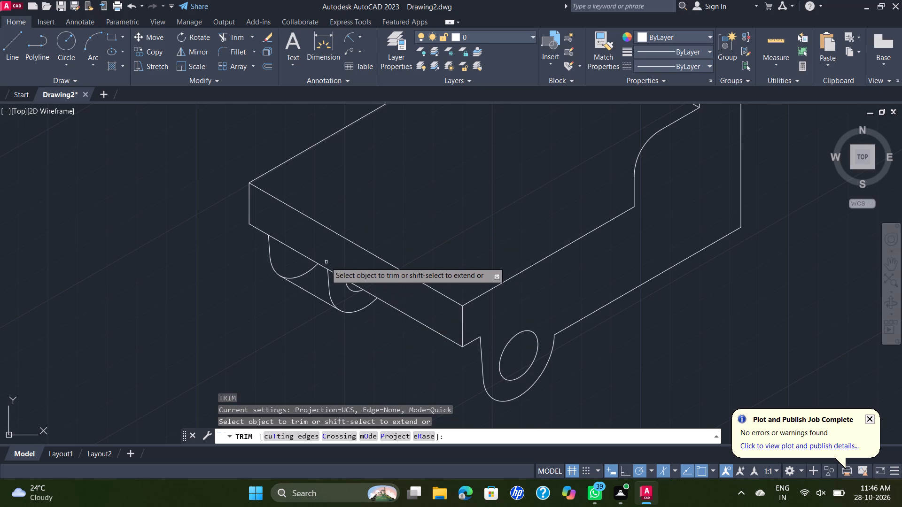
pyautogui.click(305, 272)
pyautogui.press('Escape')
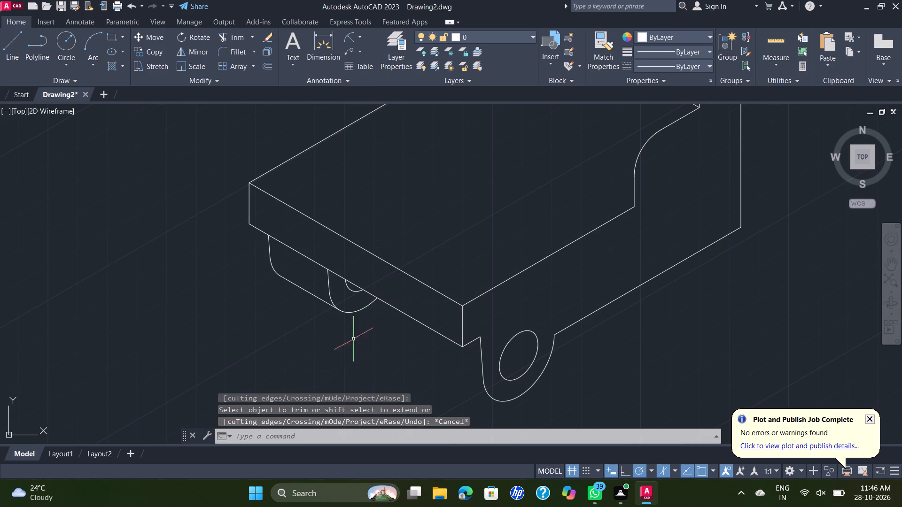
# Copy the front rounded end's outline 20 units along the 150° direction, using the hole centre as base point.
pyautogui.scroll(-1, 378, 338)
pyautogui.moveTo(571, 340); pyautogui.dragTo(571, 311, button='middle')
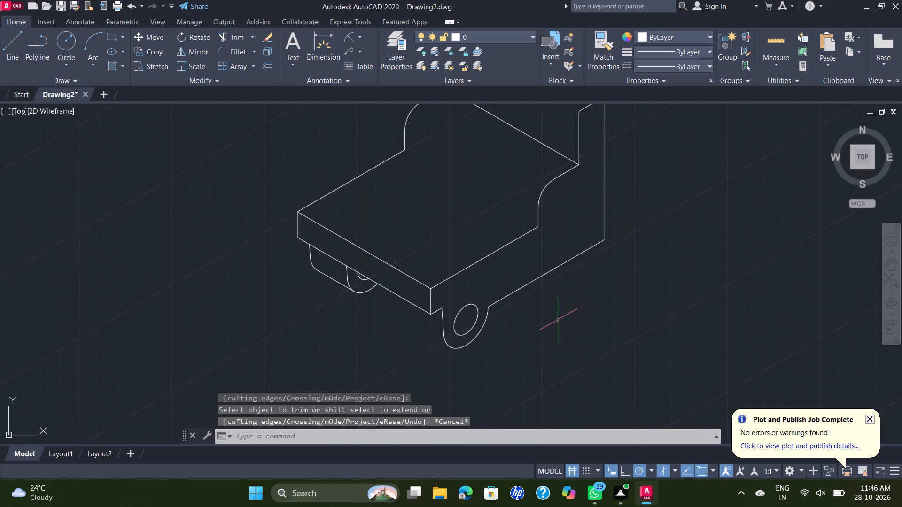
pyautogui.scroll(1, 552, 325)
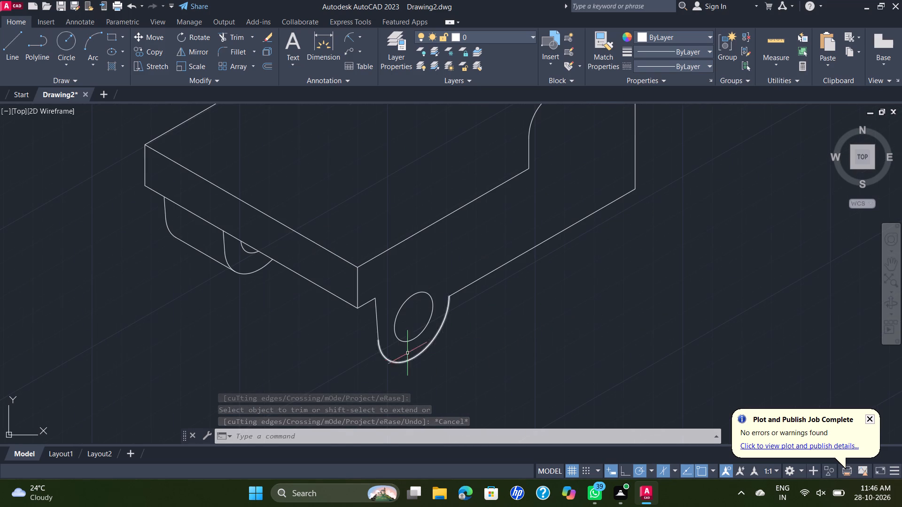
pyautogui.click(386, 319)
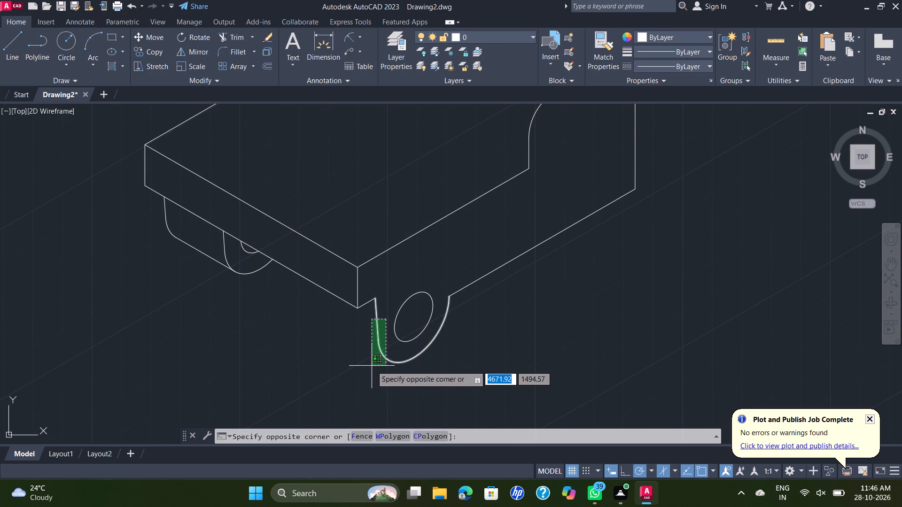
pyautogui.click(372, 366)
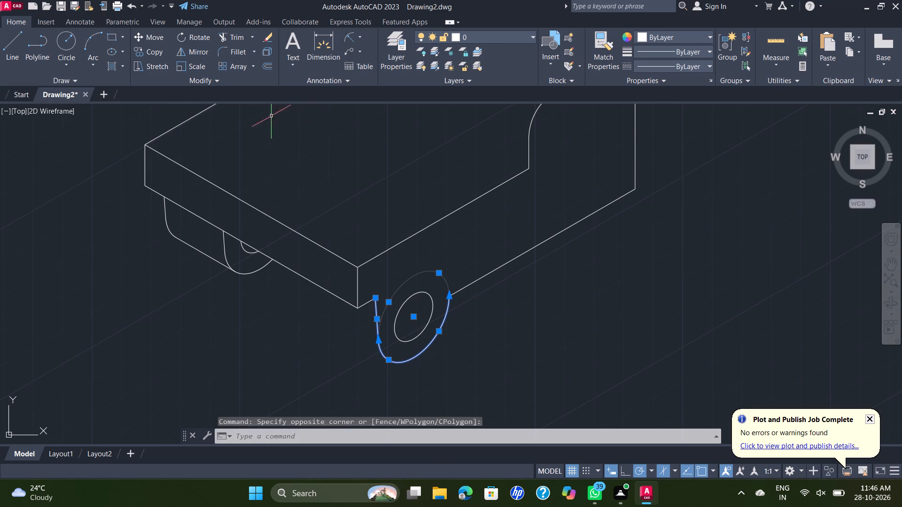
pyautogui.click(152, 48)
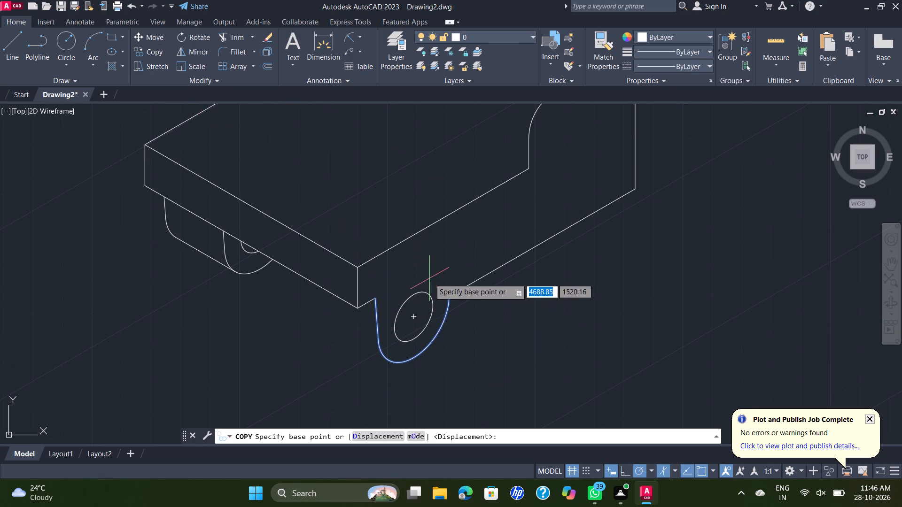
pyautogui.click(410, 315)
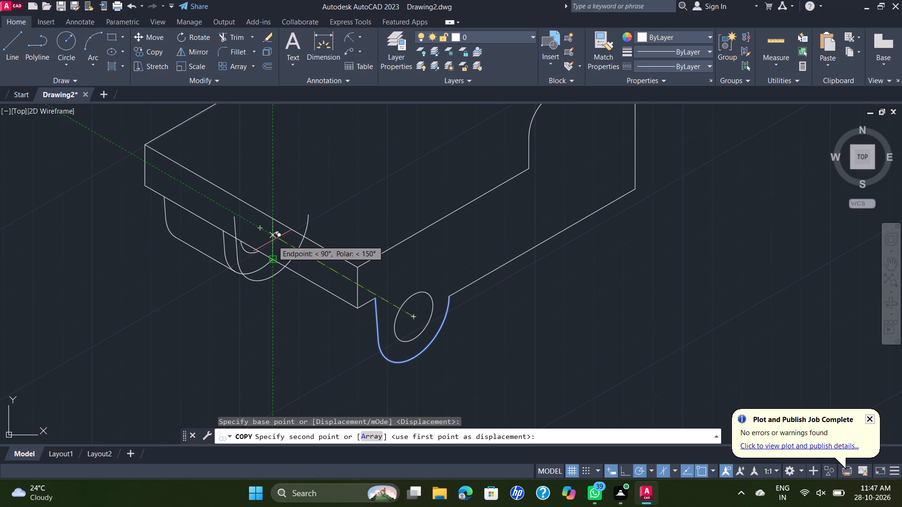
pyautogui.write('20')
pyautogui.press('Return')
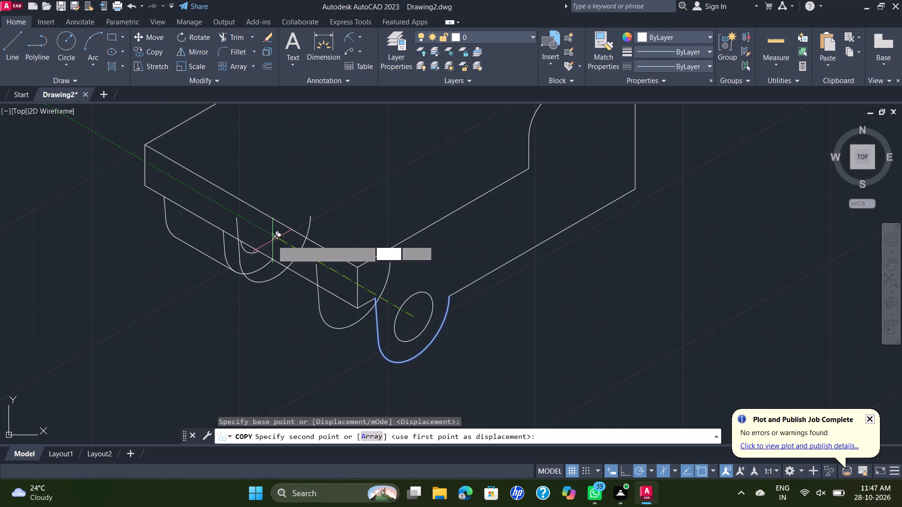
pyautogui.press('Escape')
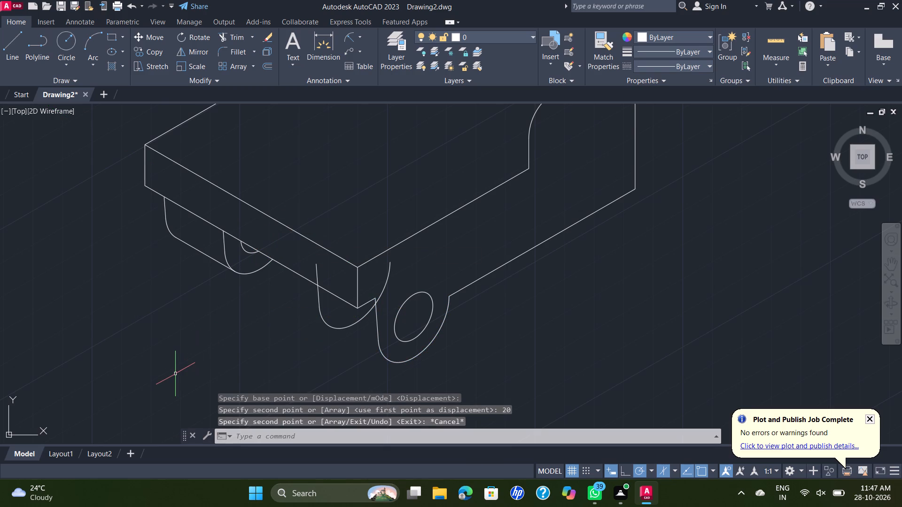
# Trim the copied outline's portions that overlap the front and side faces above their lower edges.
pyautogui.write('TR')
pyautogui.press('Return')
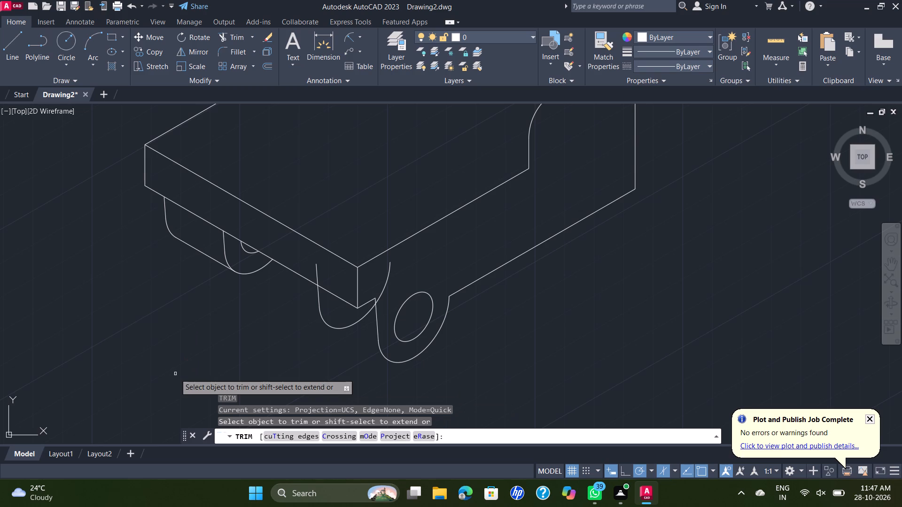
pyautogui.moveTo(399, 284); pyautogui.dragTo(393, 281)
pyautogui.click(381, 280)
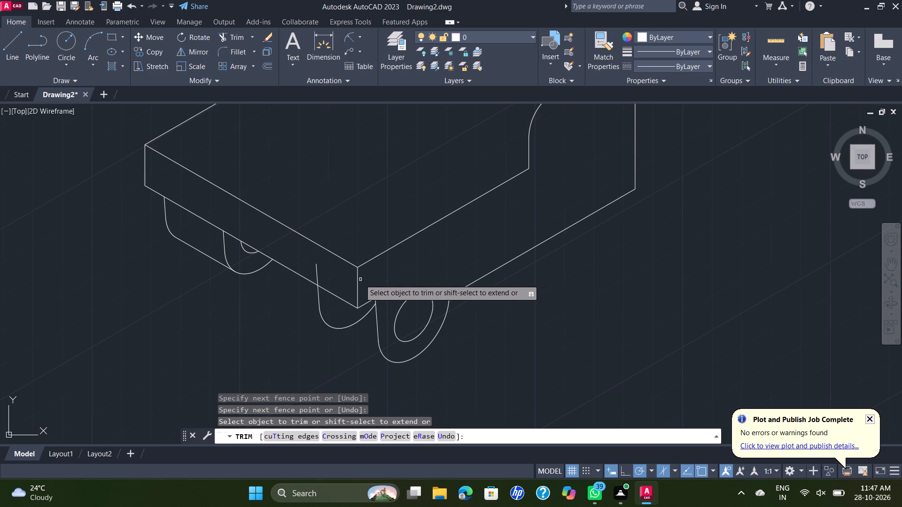
pyautogui.click(326, 279)
pyautogui.click(304, 264)
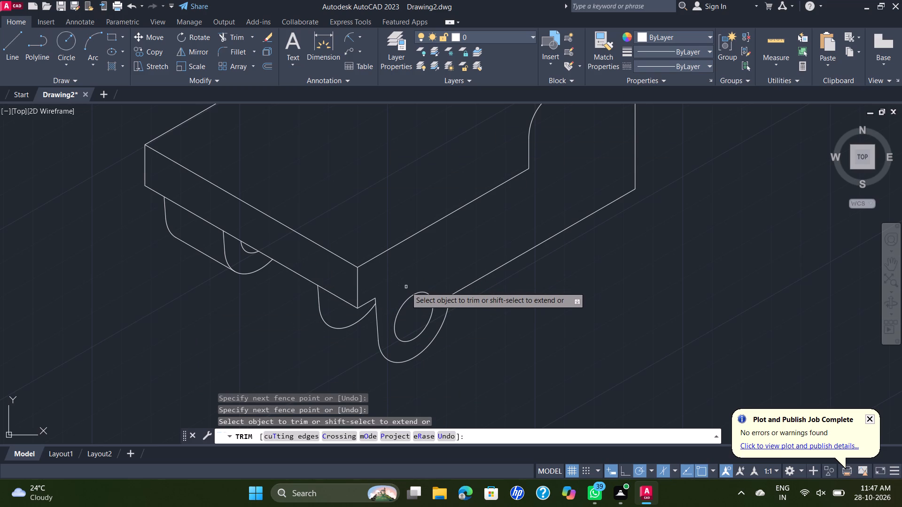
pyautogui.press('Escape')
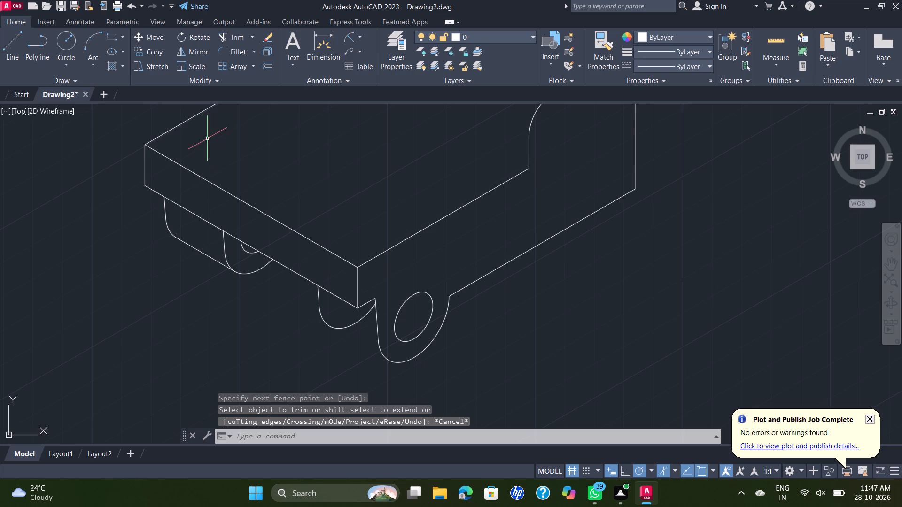
# Draw a line joining the lower curve of the copied outline to the front rounded end's lower curve.
pyautogui.click(3, 53)
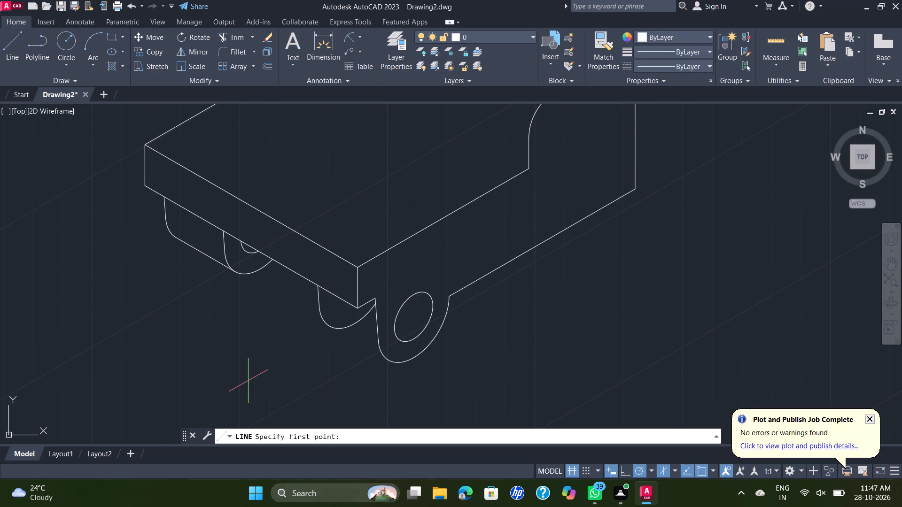
pyautogui.click(329, 328)
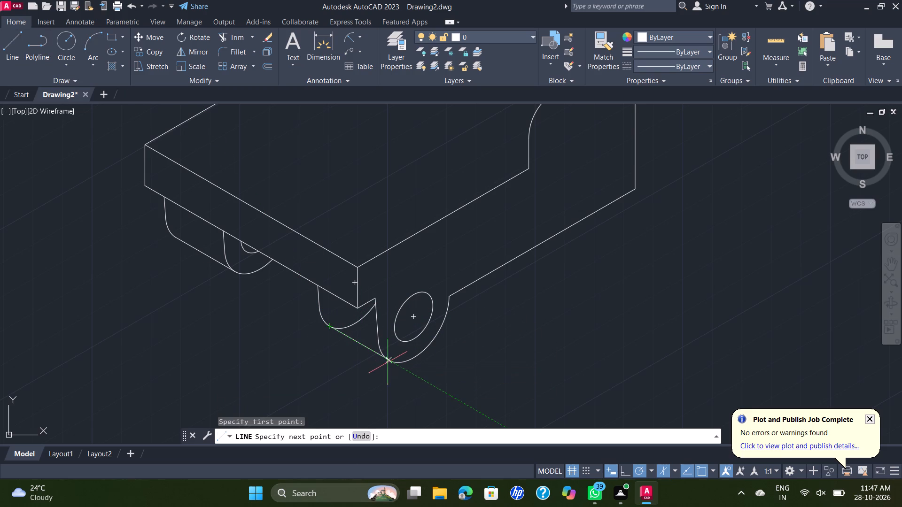
pyautogui.click(386, 361)
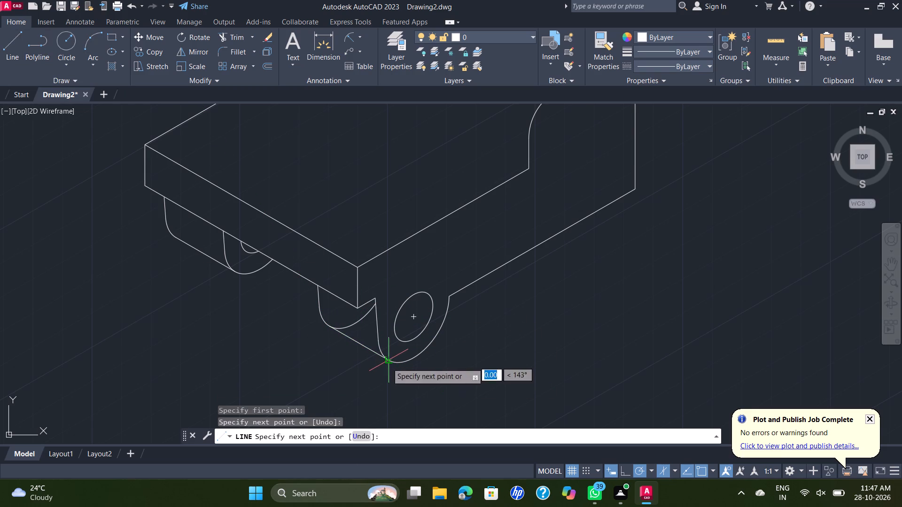
pyautogui.press('Escape')
# Trim the copied outline's hidden arc between the joining line and the front rounded end.
pyautogui.write('TR')
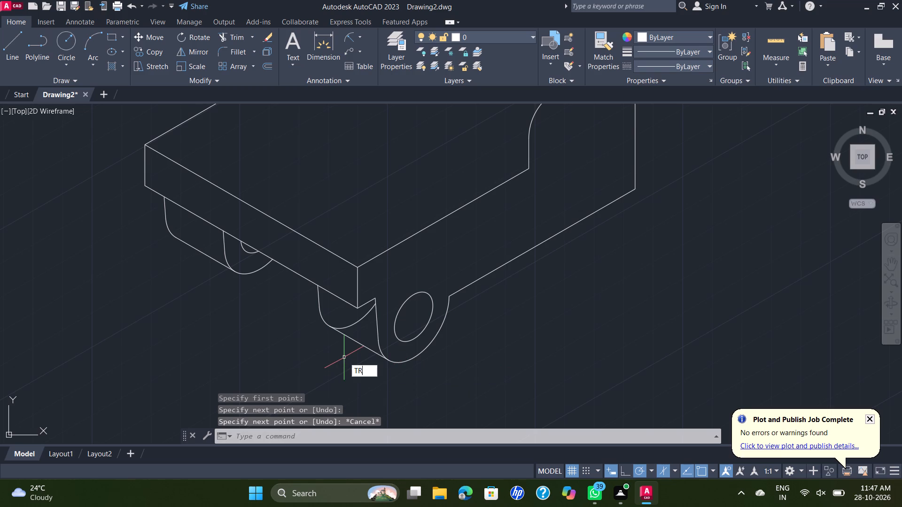
pyautogui.press('Return')
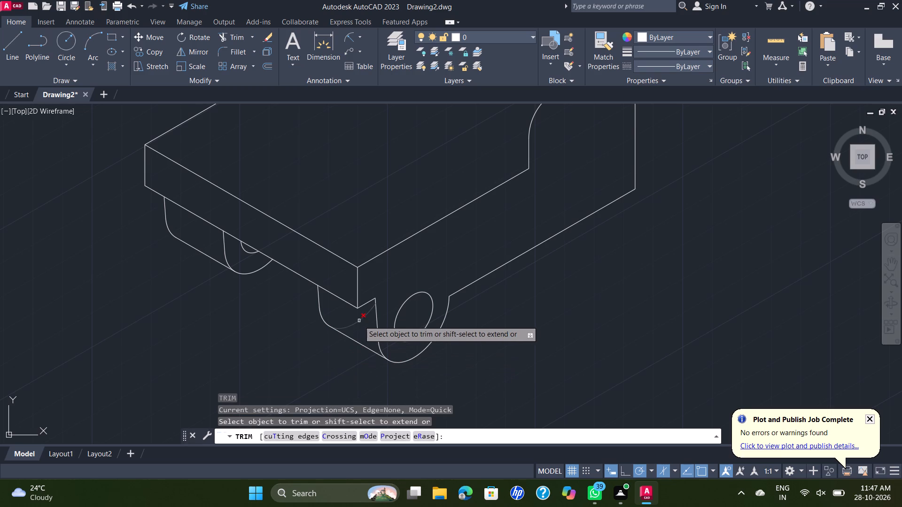
pyautogui.click(359, 323)
pyautogui.press('Escape')
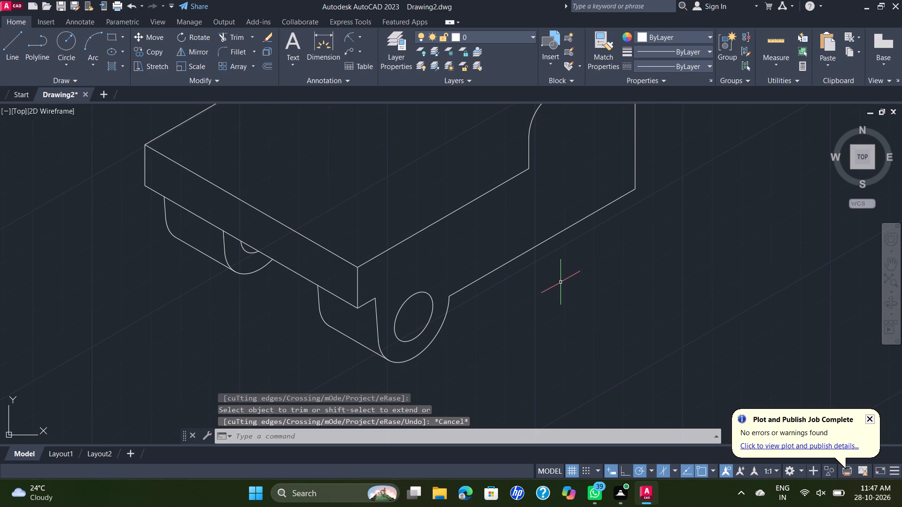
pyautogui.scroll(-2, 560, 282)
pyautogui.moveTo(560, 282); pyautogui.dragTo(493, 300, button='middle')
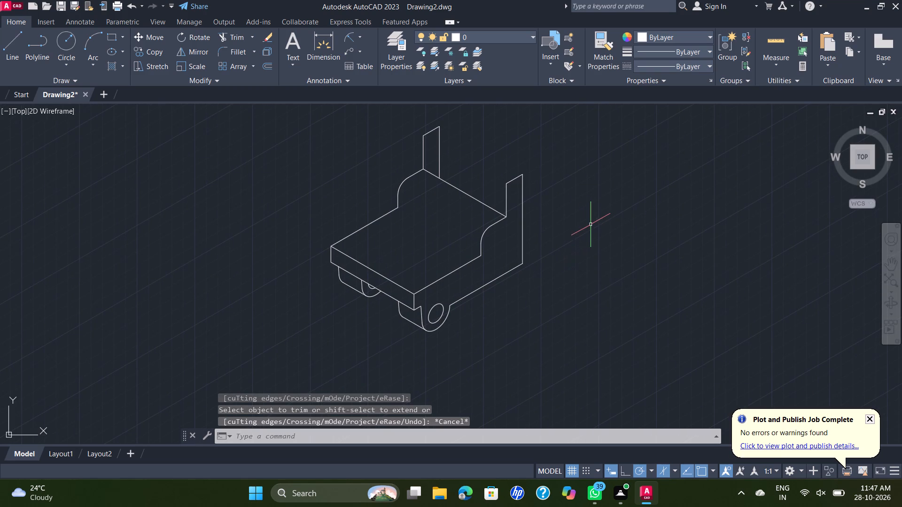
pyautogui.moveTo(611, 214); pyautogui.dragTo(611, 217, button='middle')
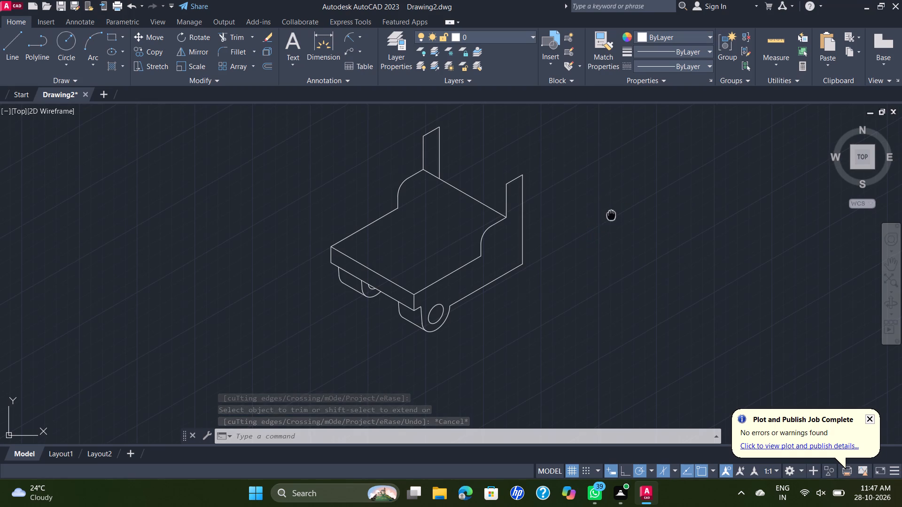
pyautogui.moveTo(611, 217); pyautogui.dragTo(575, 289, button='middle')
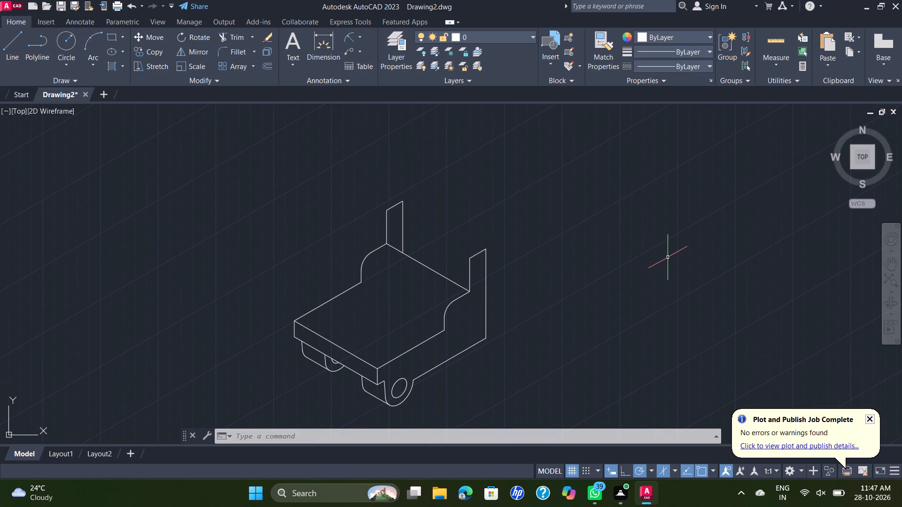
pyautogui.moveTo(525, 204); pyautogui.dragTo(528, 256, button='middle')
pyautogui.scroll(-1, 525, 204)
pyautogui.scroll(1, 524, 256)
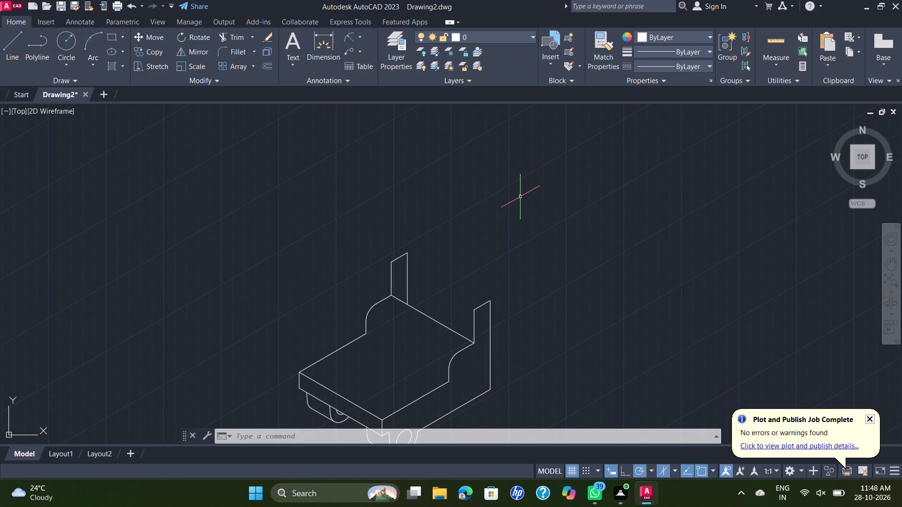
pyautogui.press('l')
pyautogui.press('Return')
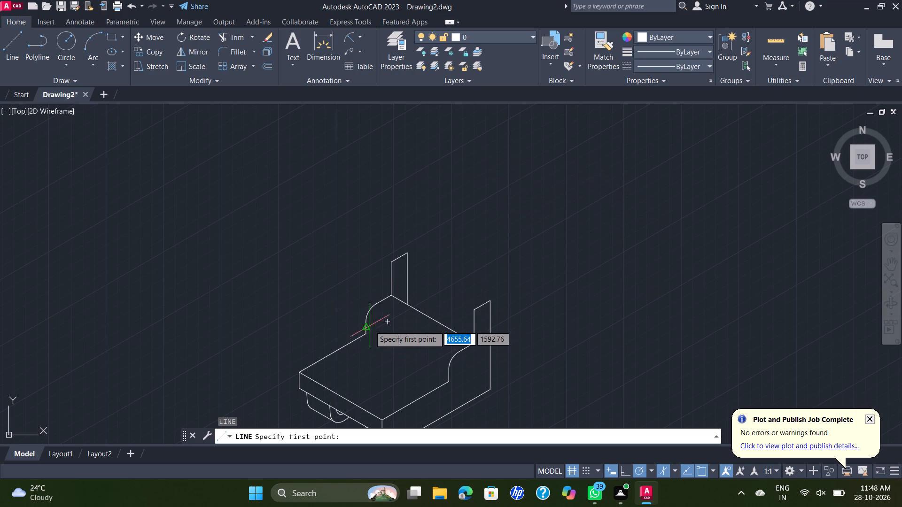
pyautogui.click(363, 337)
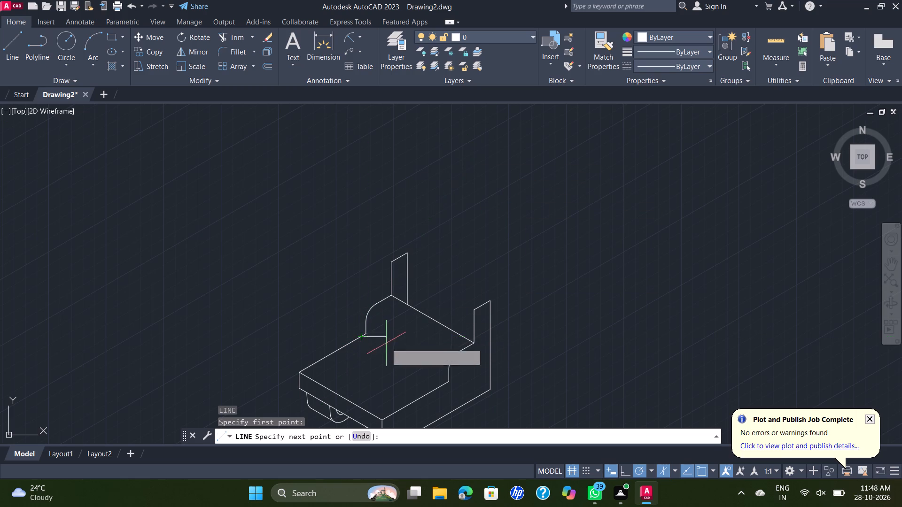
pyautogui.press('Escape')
# Draw a line across the bracket joining the lower ends of the two step corner arcs.
pyautogui.press('space')
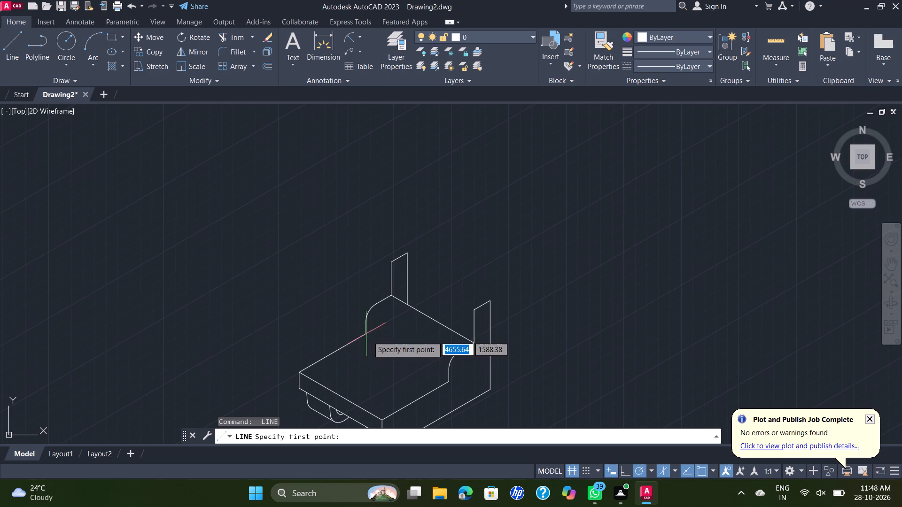
pyautogui.click(366, 333)
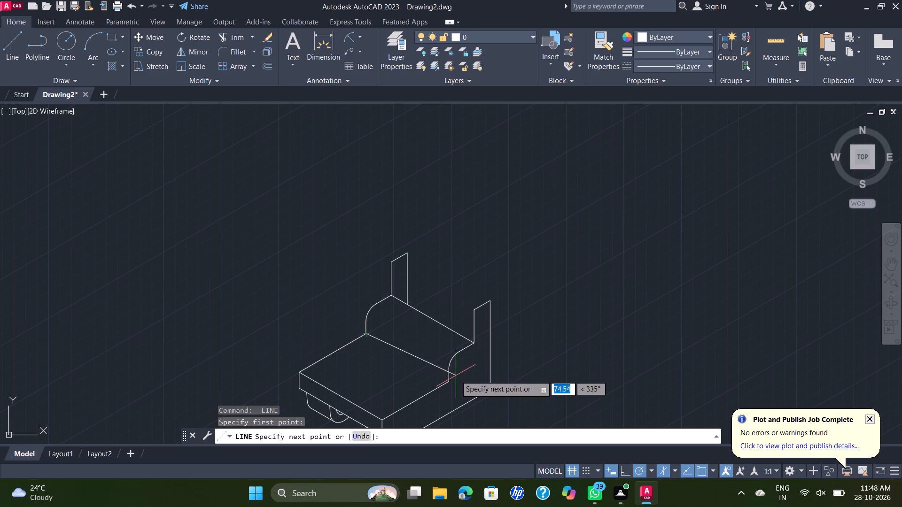
pyautogui.click(451, 381)
pyautogui.press('Escape')
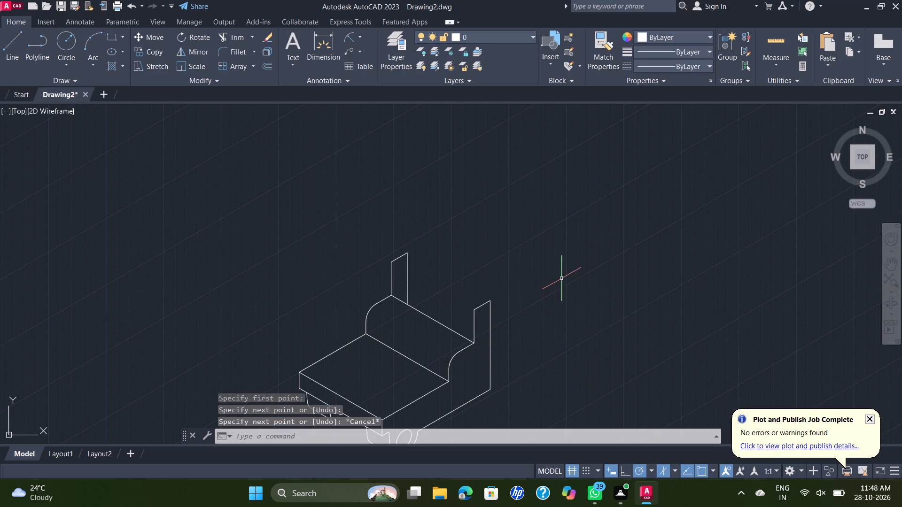
# Draw a 72-unit line joining the front top corners of the two uprights at the back of the bracket.
pyautogui.scroll(-1, 564, 276)
pyautogui.moveTo(563, 276); pyautogui.dragTo(544, 270, button='middle')
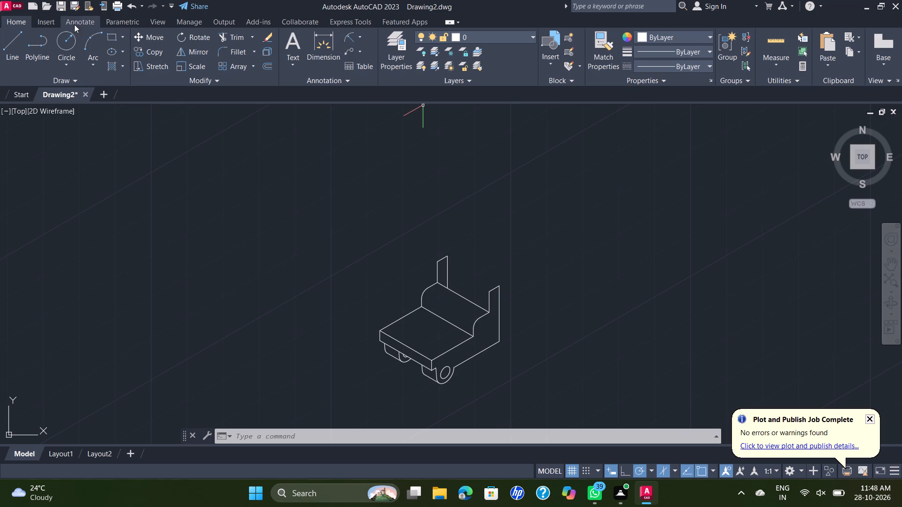
pyautogui.press('space')
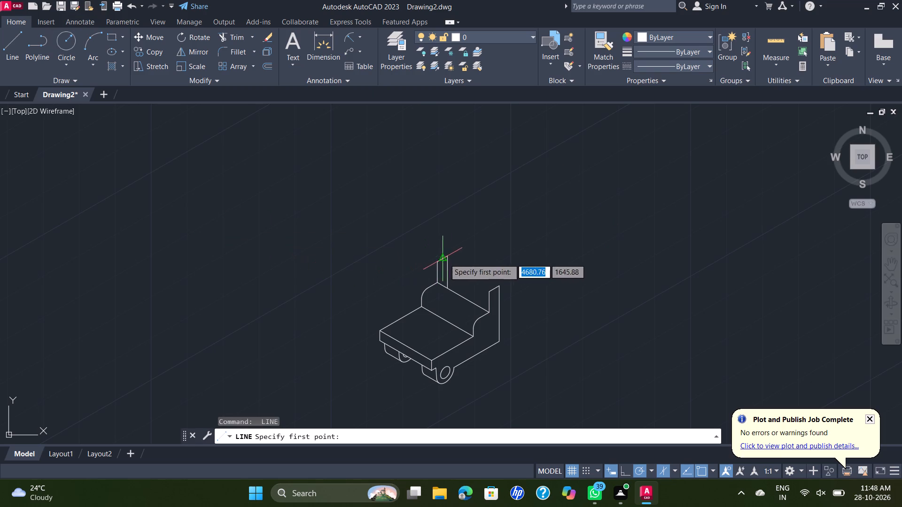
pyautogui.click(439, 264)
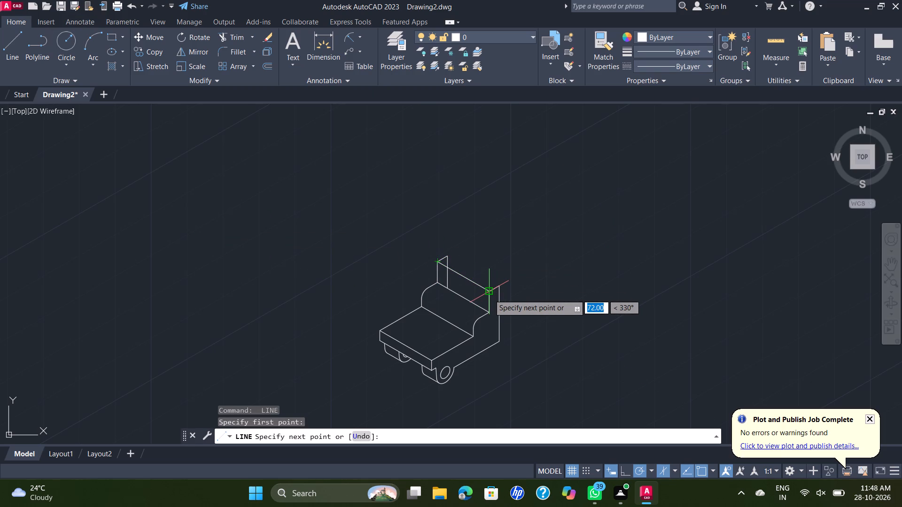
pyautogui.click(489, 294)
pyautogui.press('`')
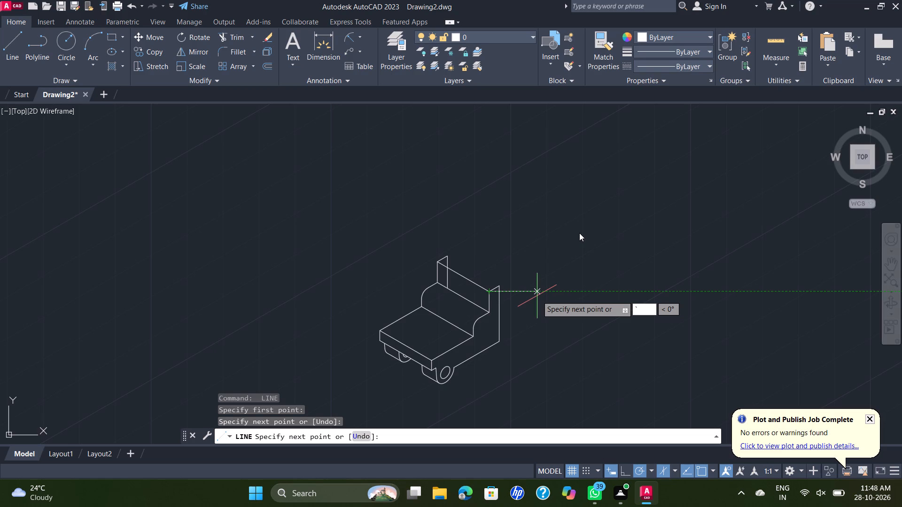
pyautogui.press('Escape')
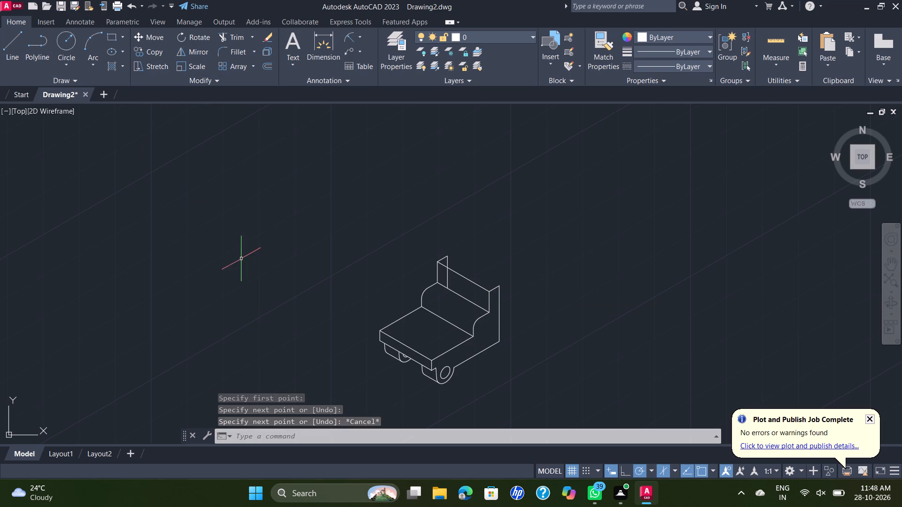
# Draw a 34-unit diameter isocircle in the left isoplane, centred on the midpoint of the line joining the uprights.
pyautogui.press('e')
pyautogui.press('l')
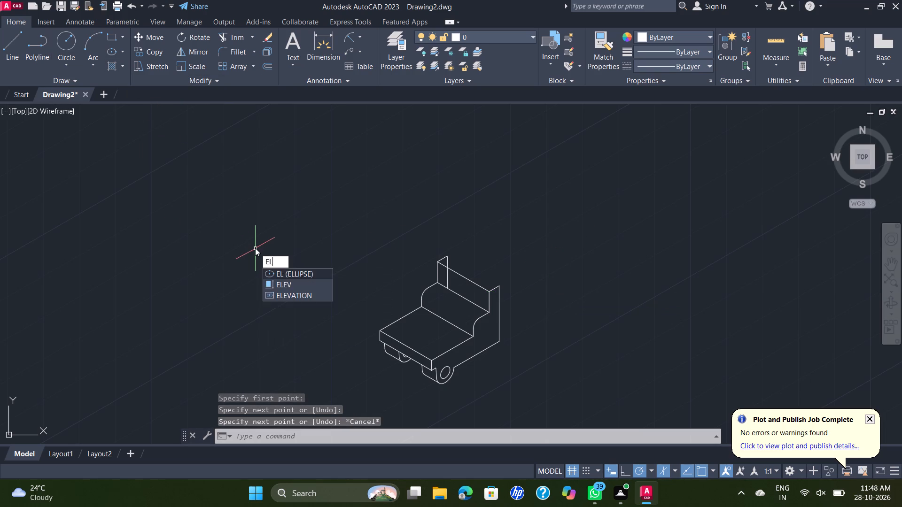
pyautogui.press('Return')
pyautogui.press('i')
pyautogui.press('s')
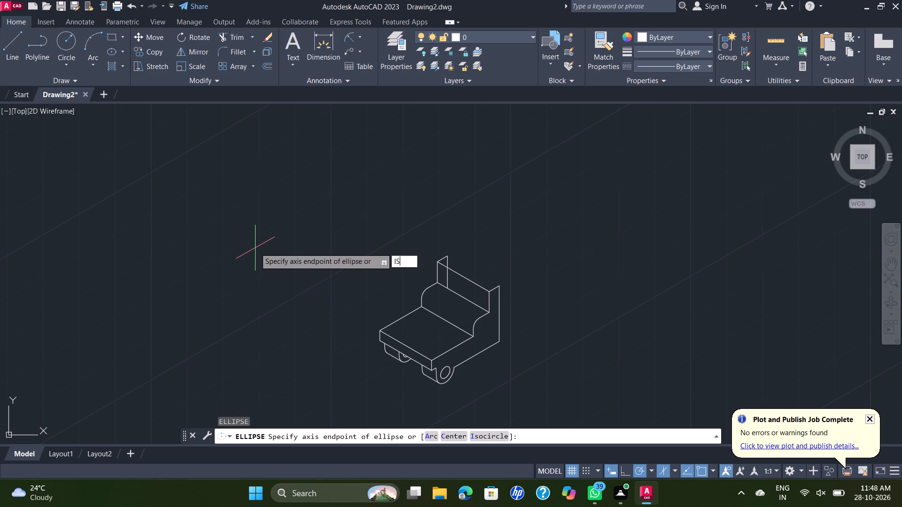
pyautogui.press('o')
pyautogui.press('Return')
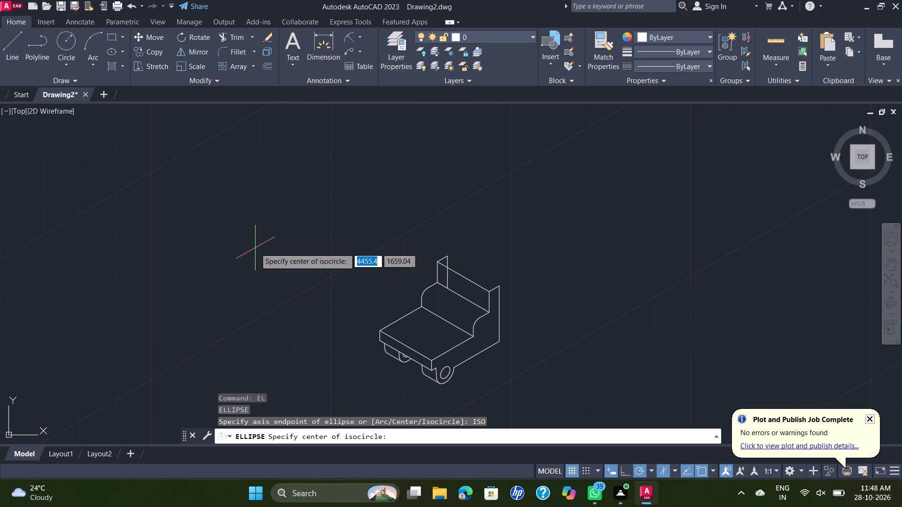
pyautogui.click(463, 277)
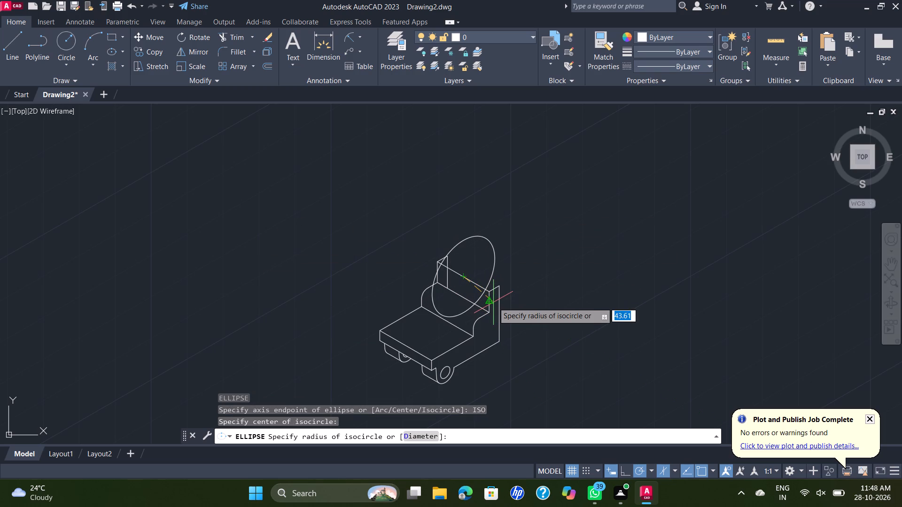
pyautogui.press('F5')
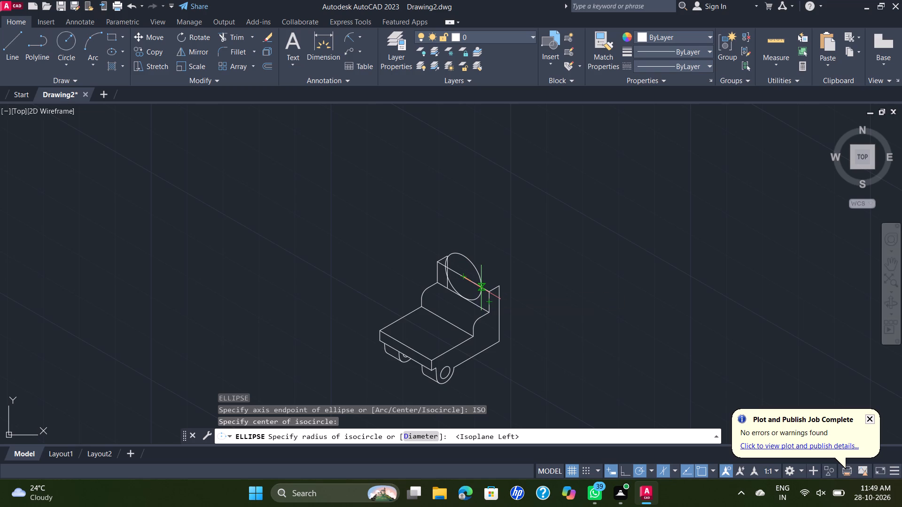
pyautogui.press('d')
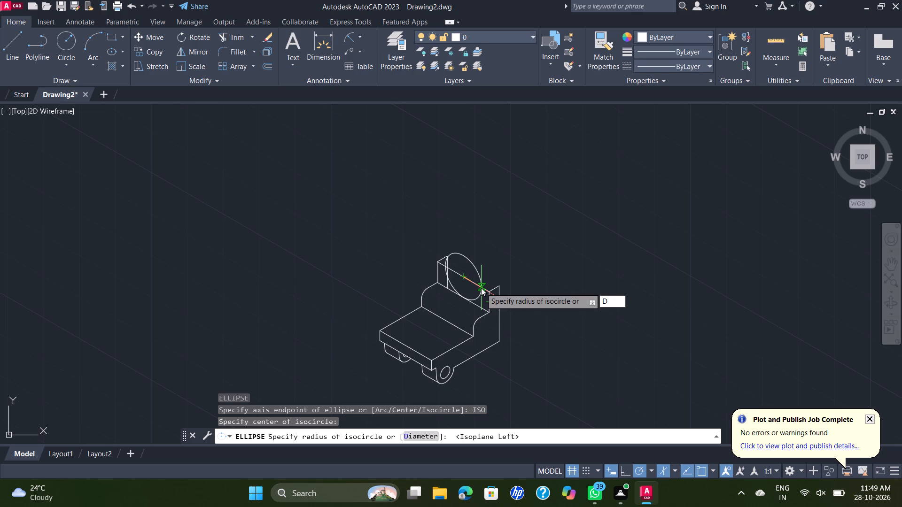
pyautogui.press('Return')
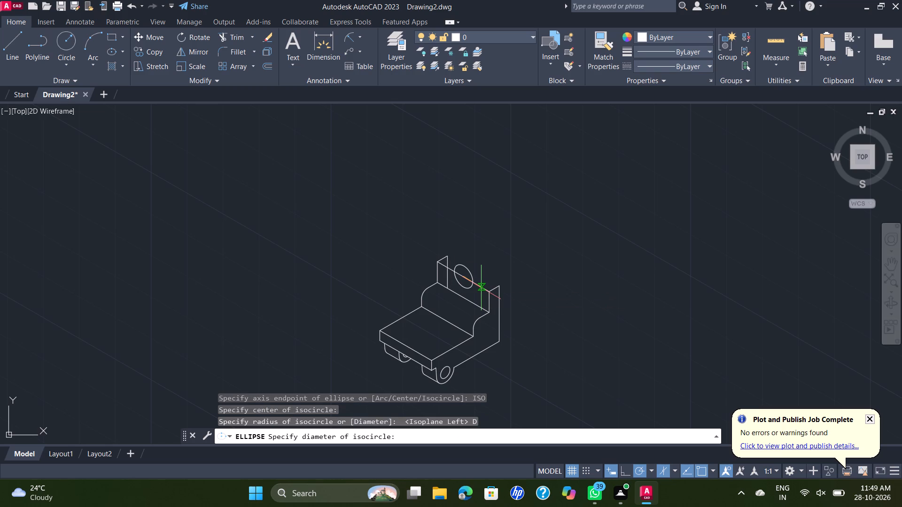
pyautogui.write('34')
pyautogui.press('Return')
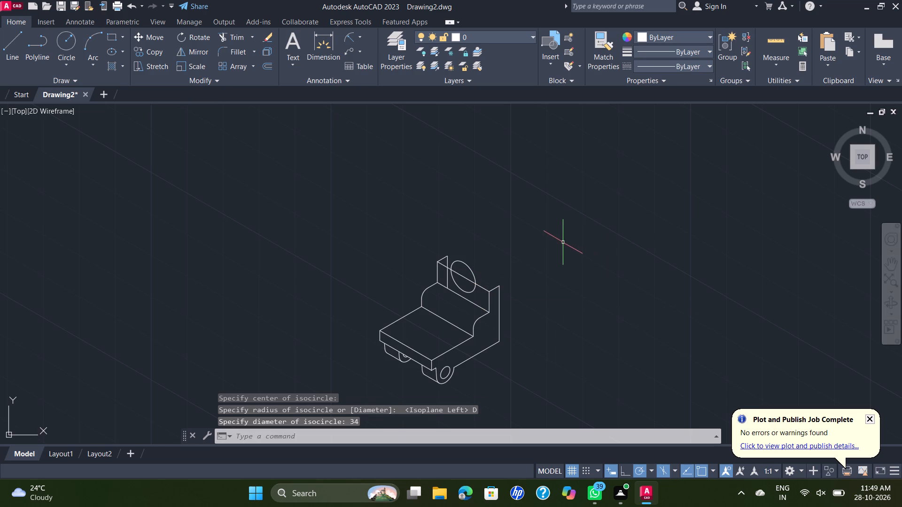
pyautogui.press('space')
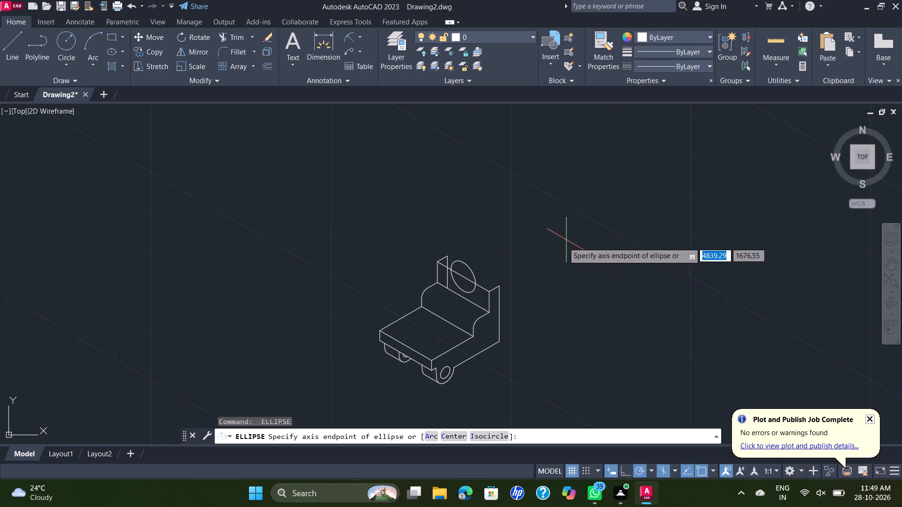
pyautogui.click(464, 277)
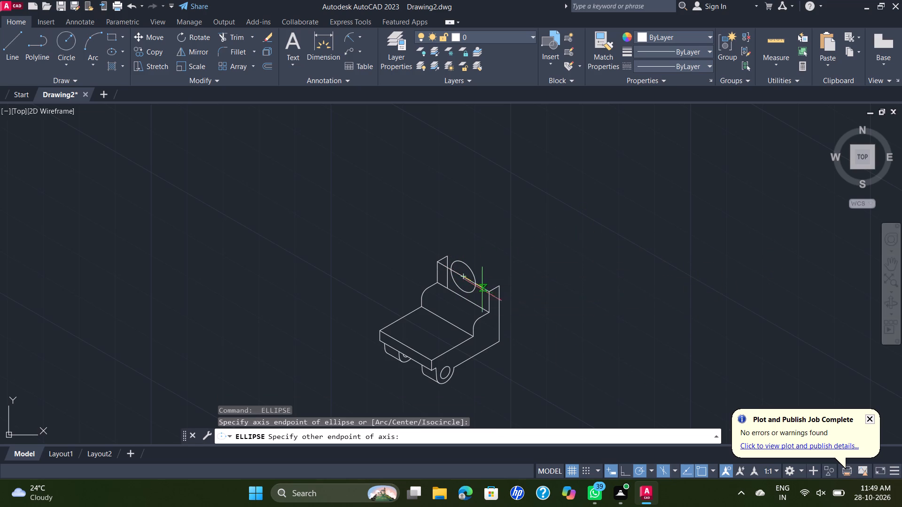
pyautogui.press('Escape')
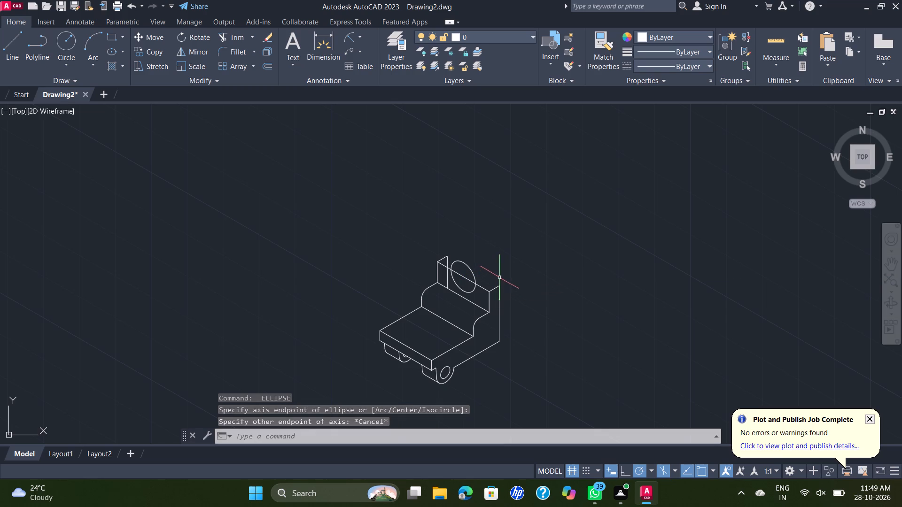
# Draw a radius 36 isocircle in the left isoplane, concentric with the 34-unit diameter hole.
pyautogui.press('space')
pyautogui.click(494, 430)
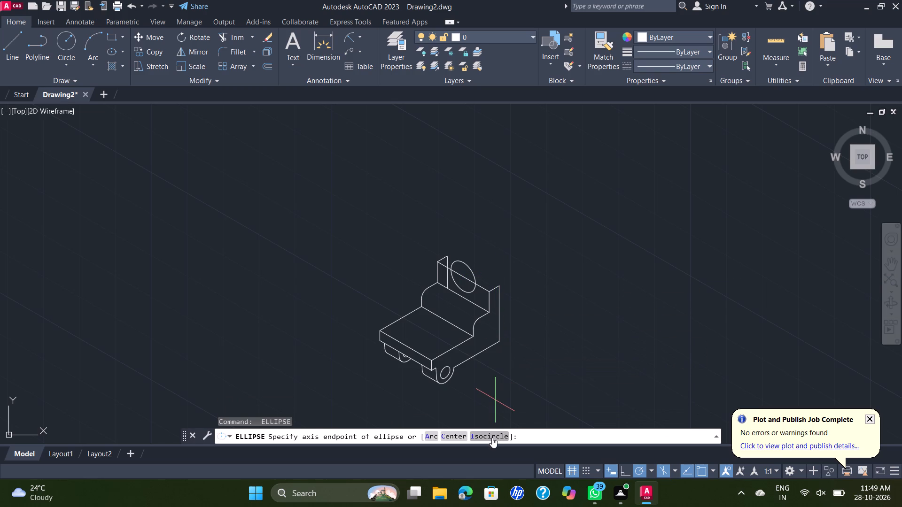
pyautogui.click(492, 438)
pyautogui.scroll(2, 468, 297)
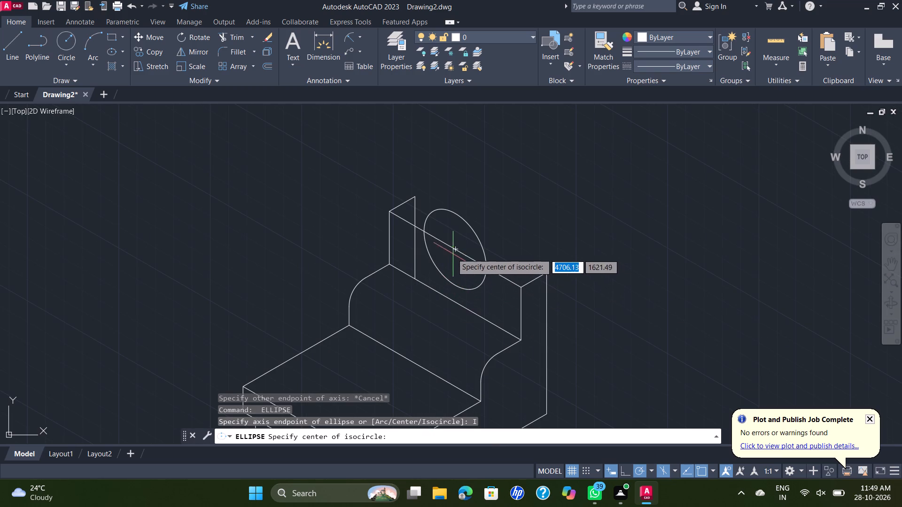
pyautogui.click(453, 248)
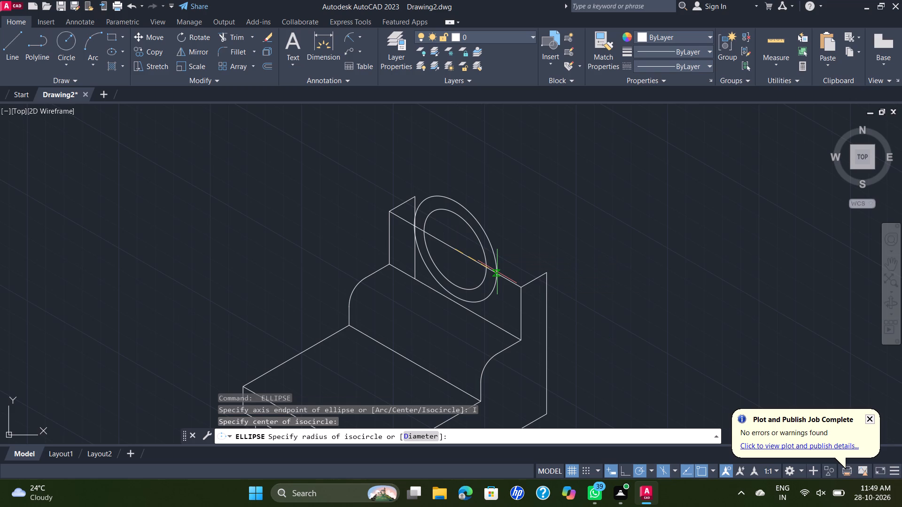
pyautogui.write('36')
pyautogui.press('Return')
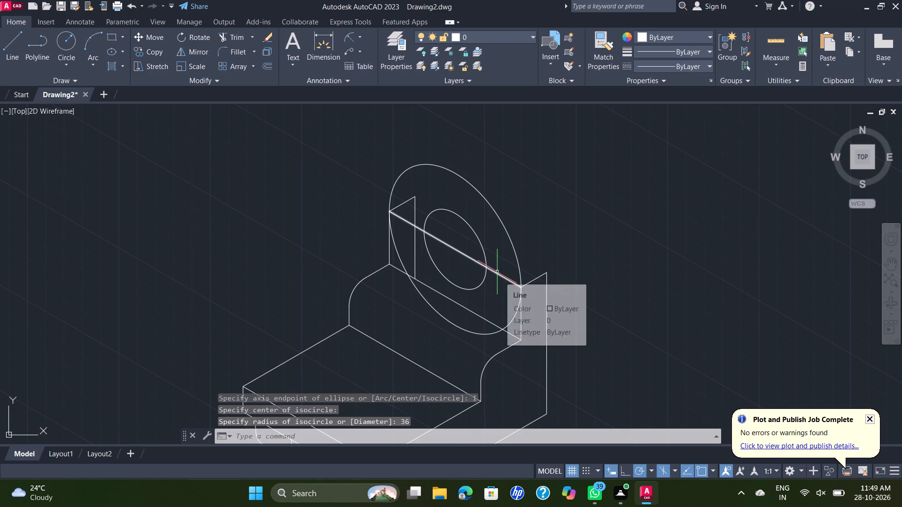
# Trim away the lower half of the radius 36 isocircle and the far upright's hidden top and rear vertical edges.
pyautogui.scroll(-1, 549, 234)
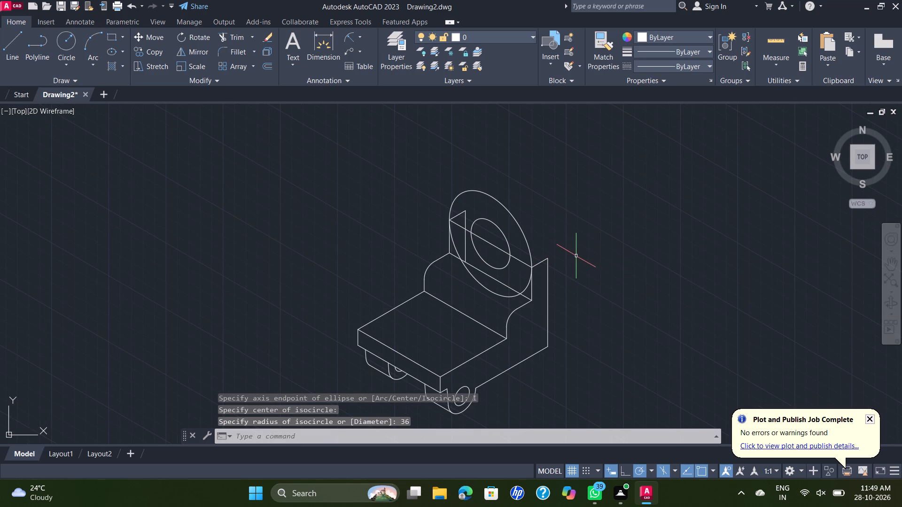
pyautogui.write('TR')
pyautogui.press('Return')
pyautogui.click(454, 247)
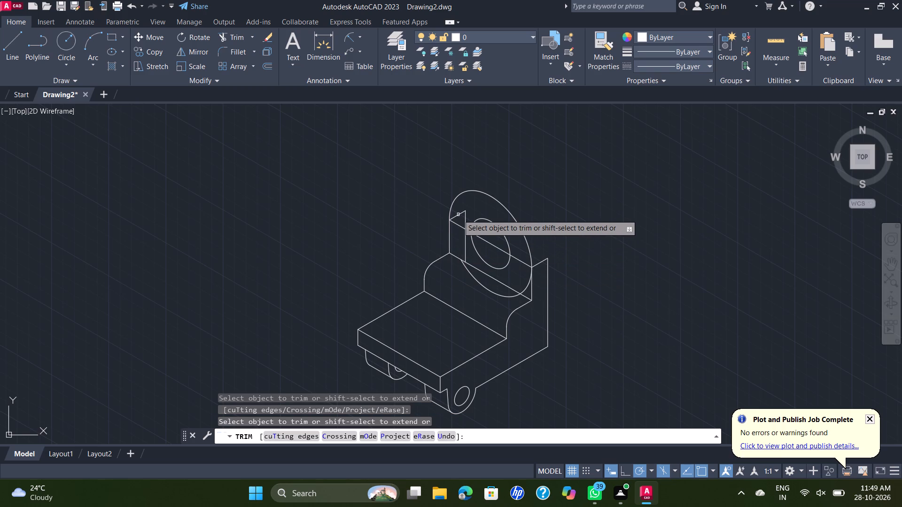
pyautogui.click(458, 215)
pyautogui.click(466, 218)
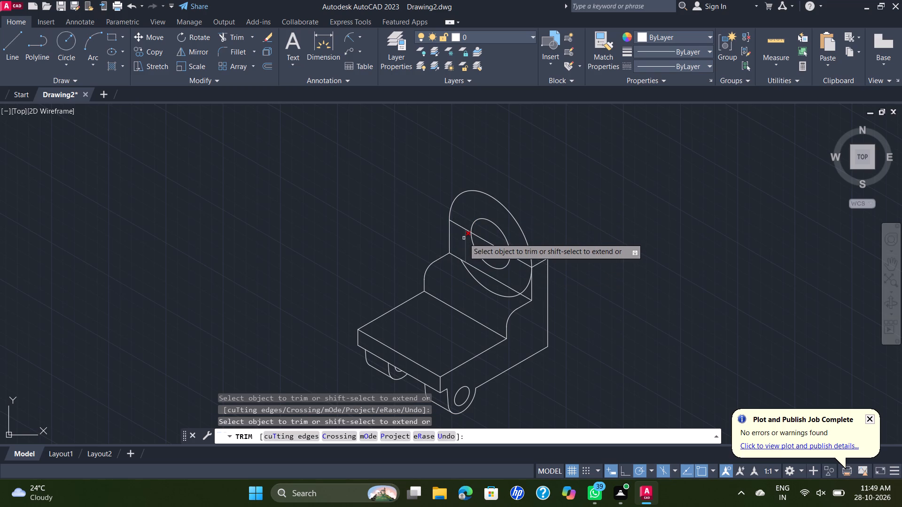
pyautogui.click(464, 238)
pyautogui.click(490, 289)
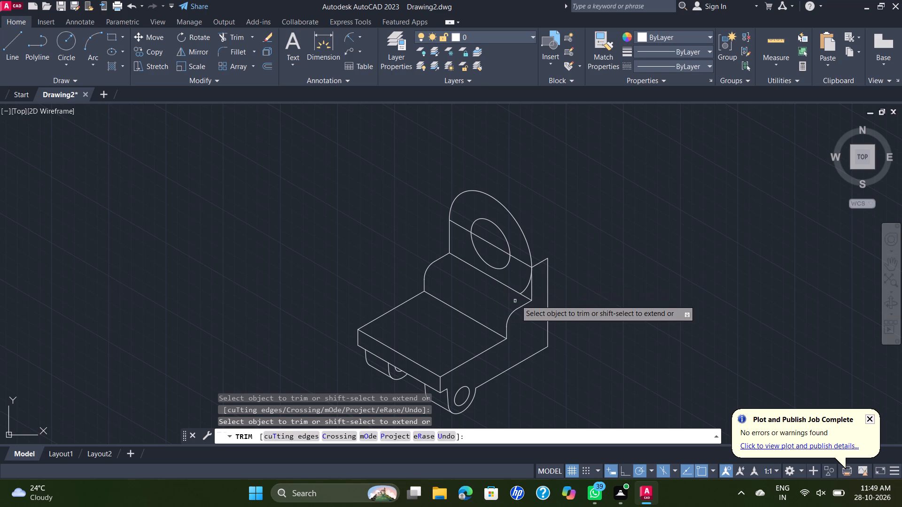
pyautogui.click(525, 289)
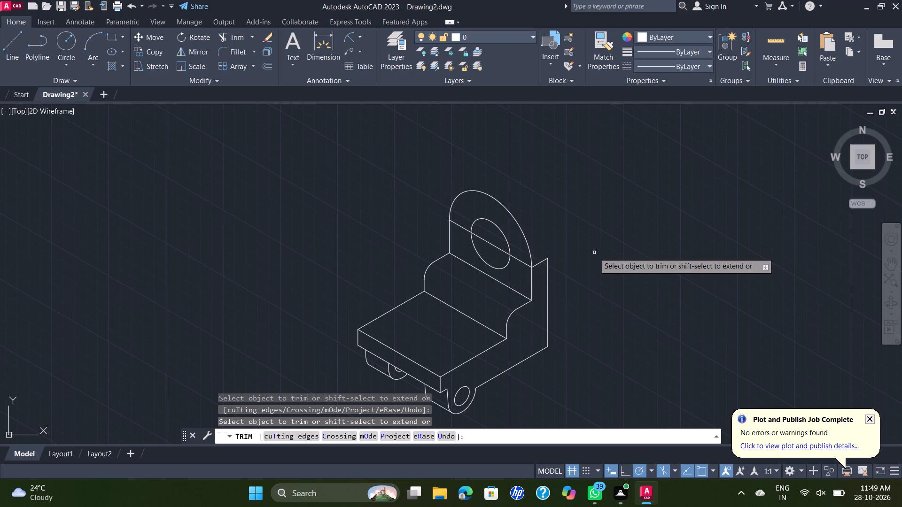
pyautogui.press('Escape')
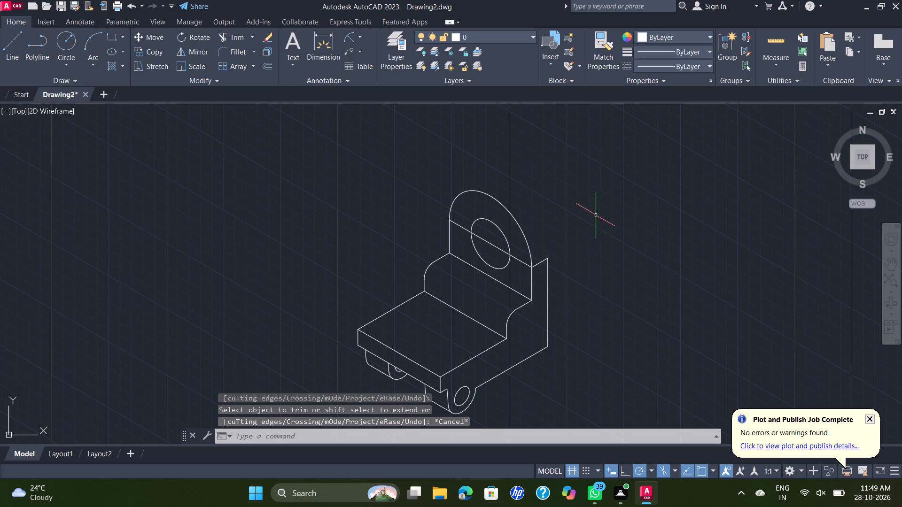
# Draw a vertical line from the centre of the 34-unit hole up past the radius 36 arc.
pyautogui.moveTo(583, 231); pyautogui.dragTo(567, 259, button='middle')
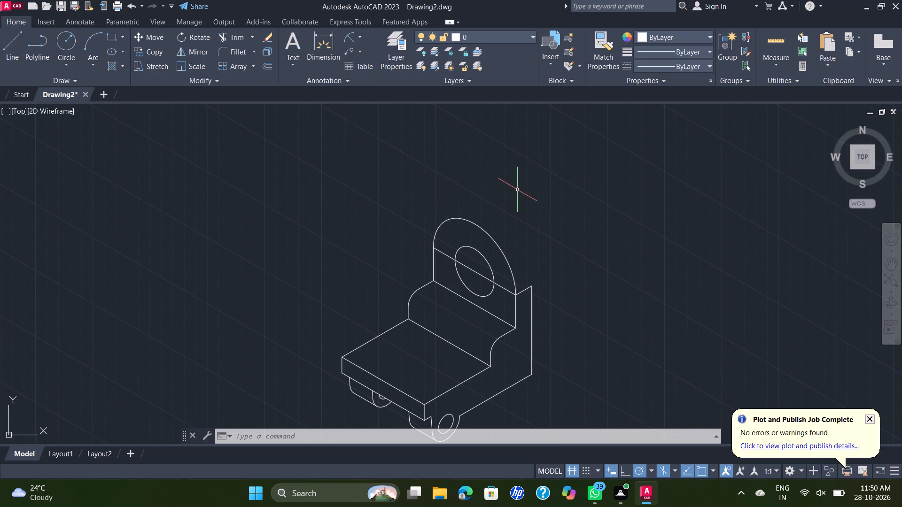
pyautogui.press('l')
pyautogui.press('Return')
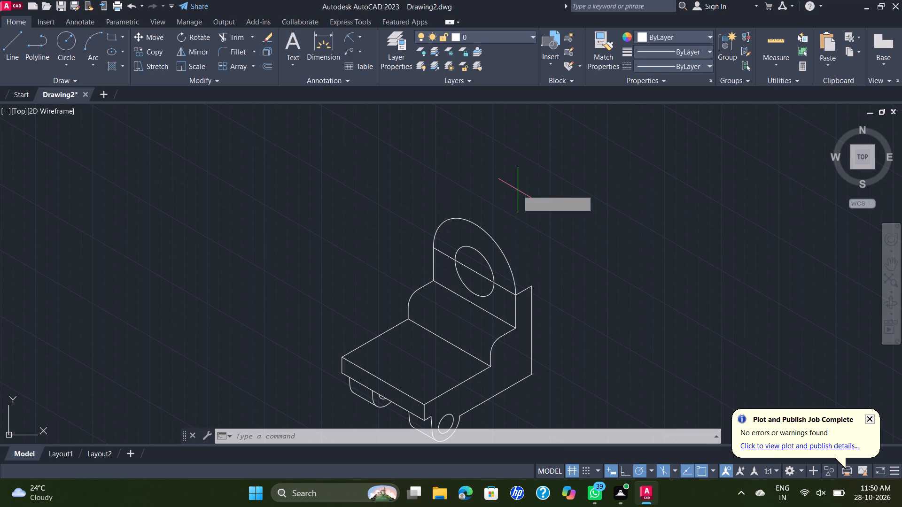
pyautogui.click(473, 272)
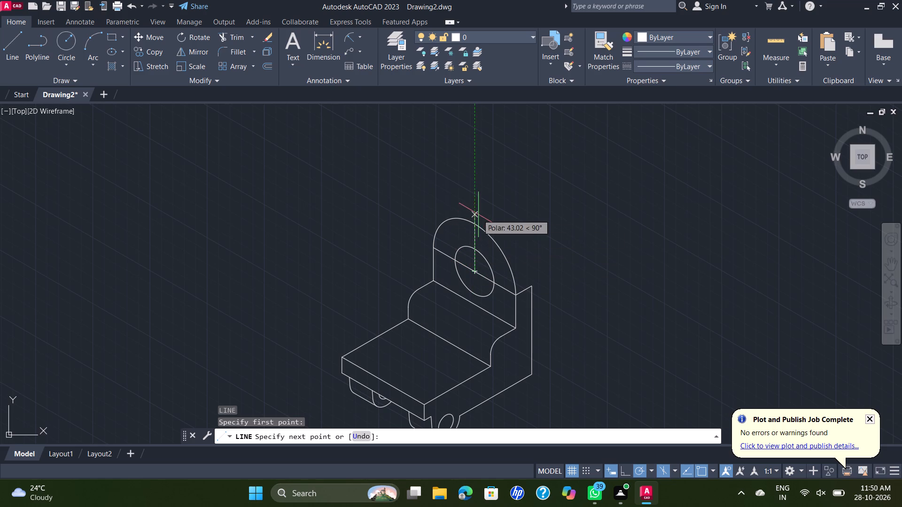
pyautogui.click(480, 208)
pyautogui.press('Escape')
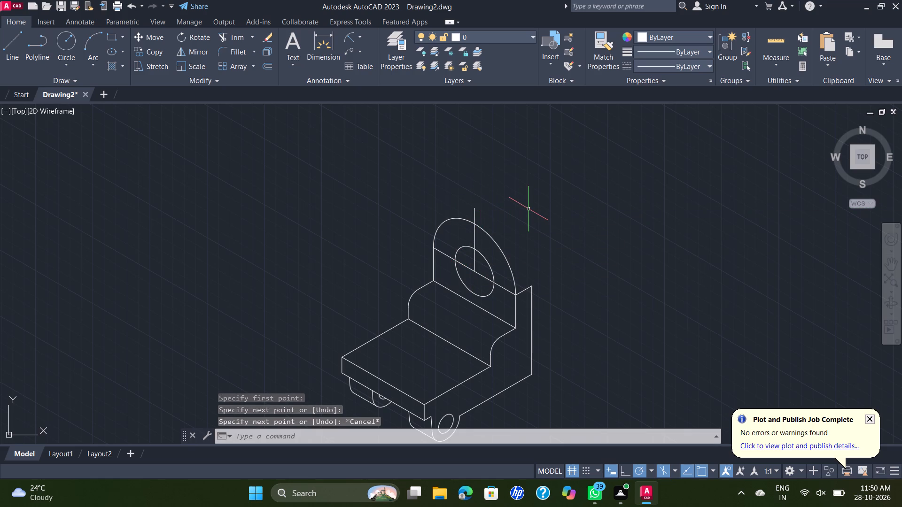
# Trim the quarter of the radius 36 arc and of the hole between the vertical line and the near upright.
pyautogui.write('TR')
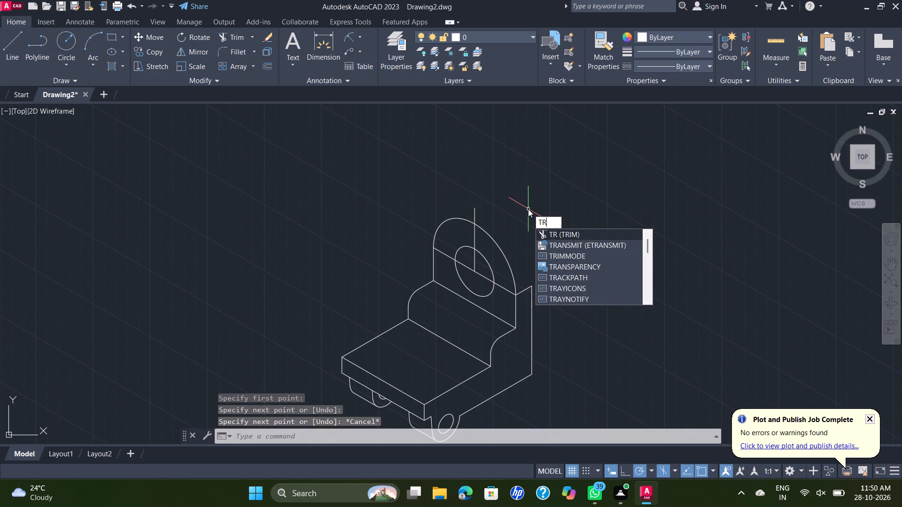
pyautogui.press('Return')
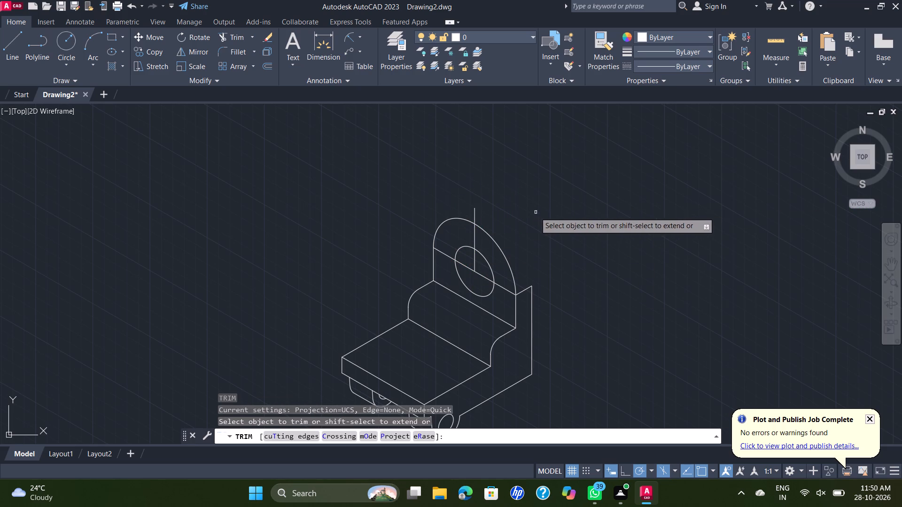
pyautogui.click(524, 247)
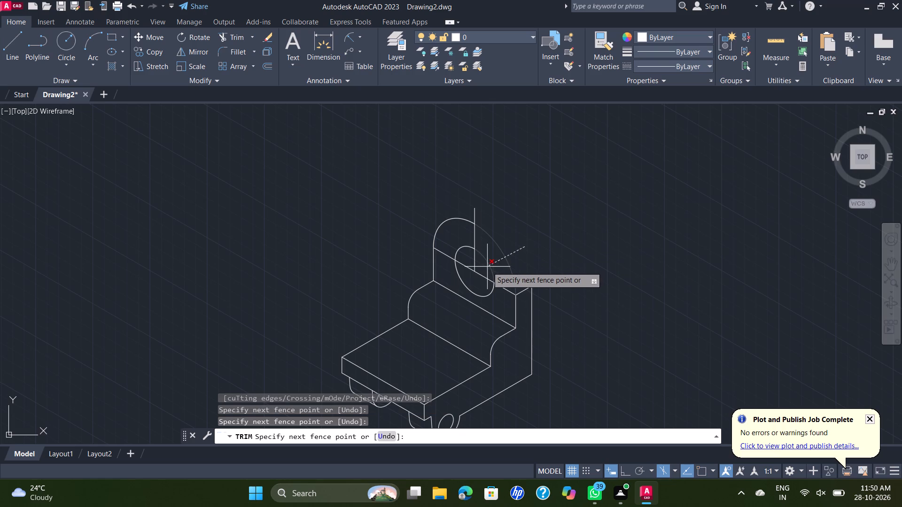
pyautogui.click(486, 267)
pyautogui.press('Escape')
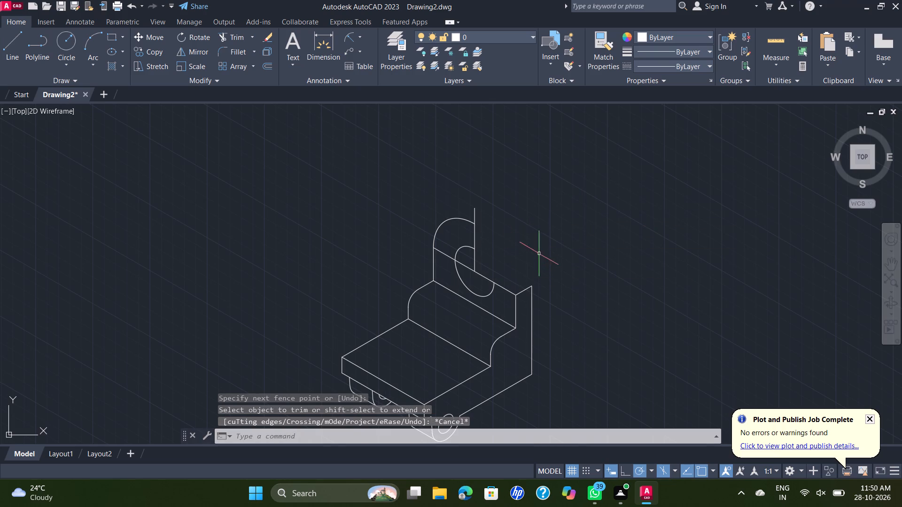
# Draw a 14-unit line at 30° from the hole arc's lower end, continuing to the near upright's rear top corner.
pyautogui.scroll(-1, 530, 227)
pyautogui.scroll(2, 525, 216)
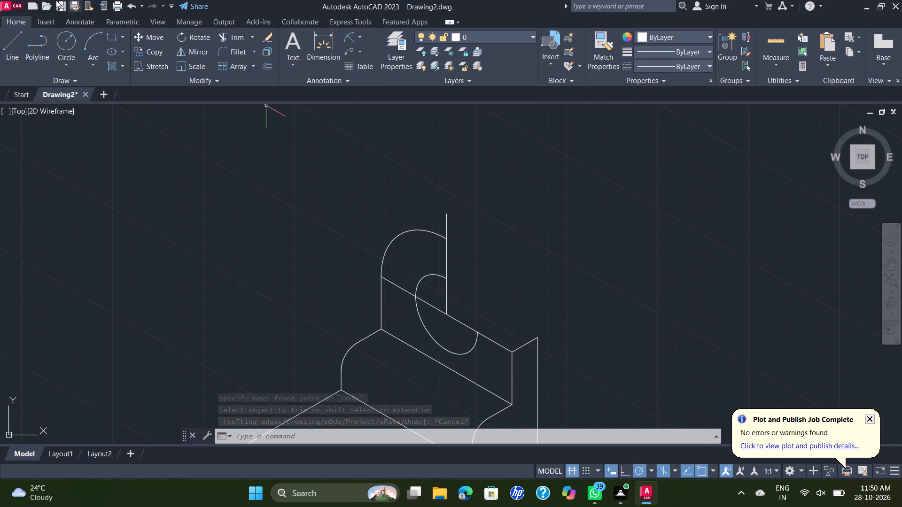
pyautogui.click(12, 44)
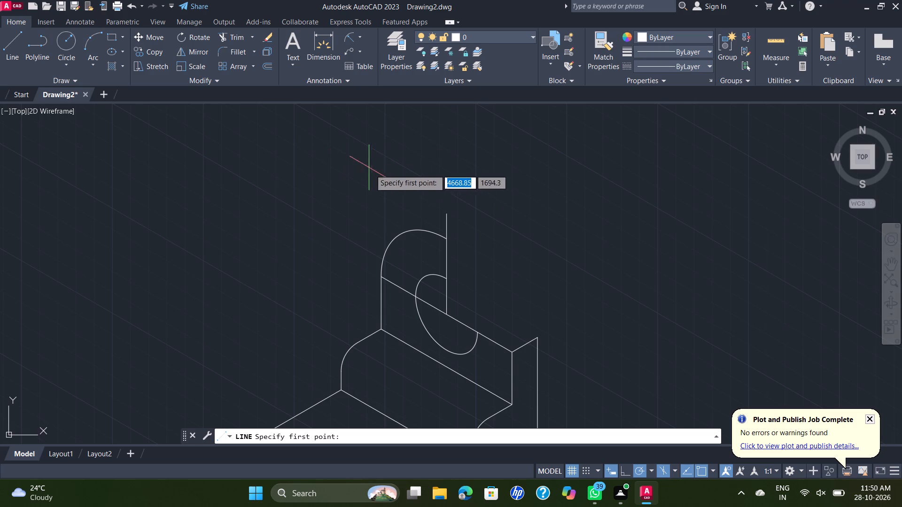
pyautogui.click(478, 333)
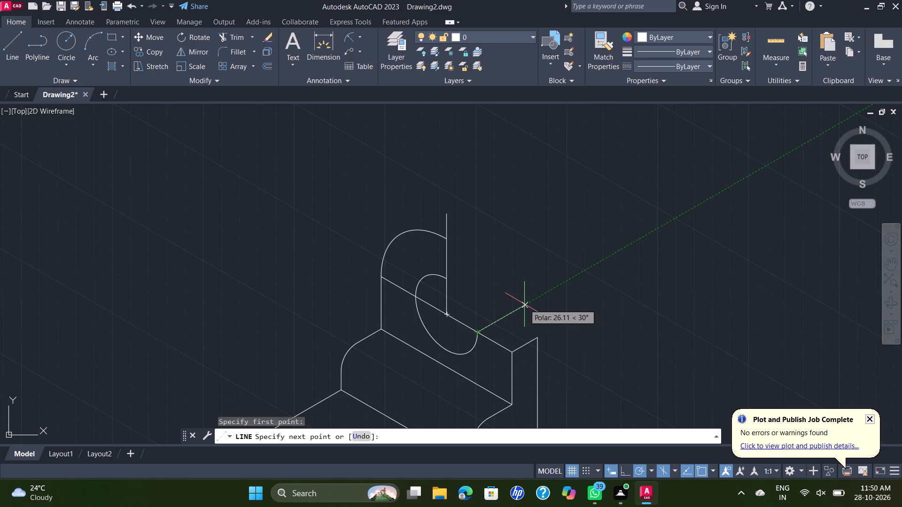
pyautogui.press('4')
pyautogui.press('BackSpace')
pyautogui.write('14')
pyautogui.press('Return')
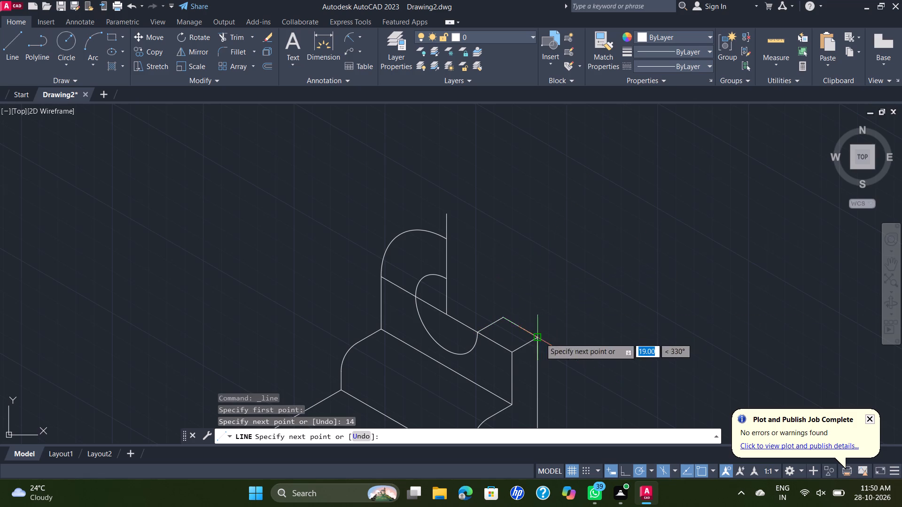
pyautogui.click(538, 339)
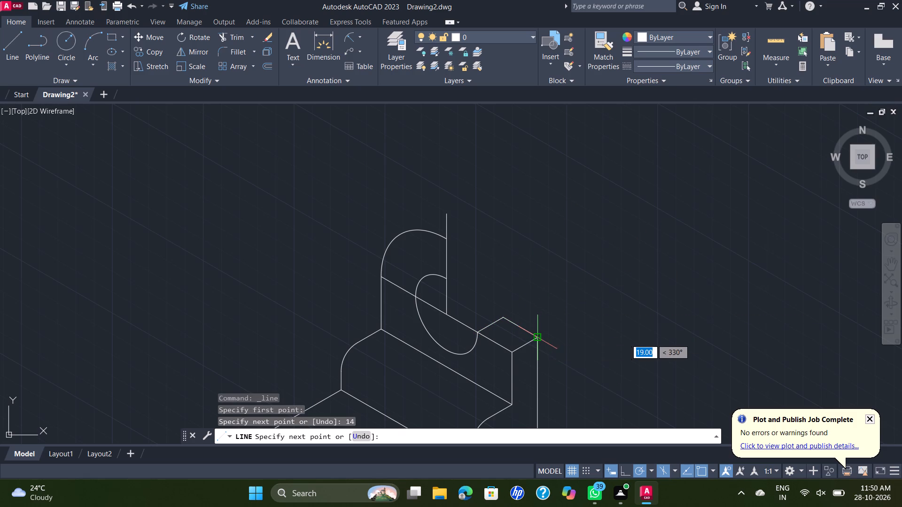
pyautogui.press('Escape')
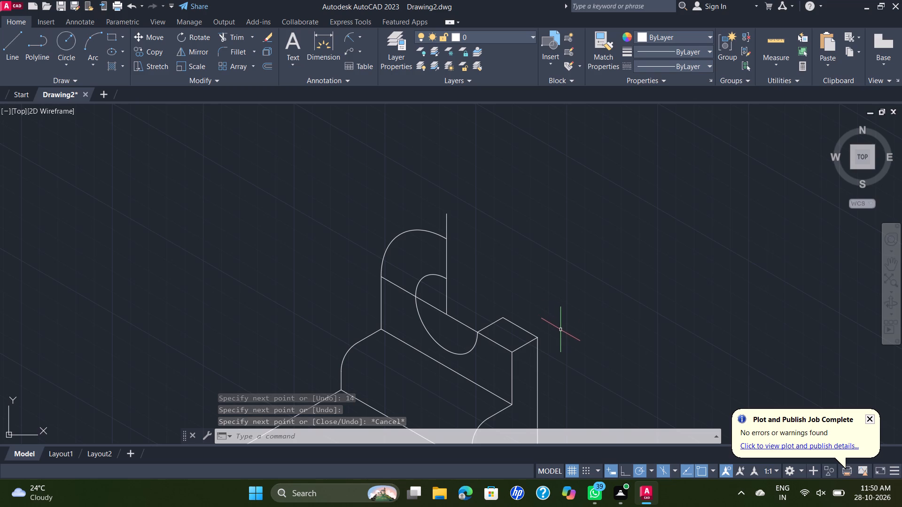
# Trim the vertical centre line so only the part between the hole arc and the radius 36 arc stays.
pyautogui.scroll(-1, 561, 334)
pyautogui.moveTo(556, 337); pyautogui.dragTo(543, 325, button='middle')
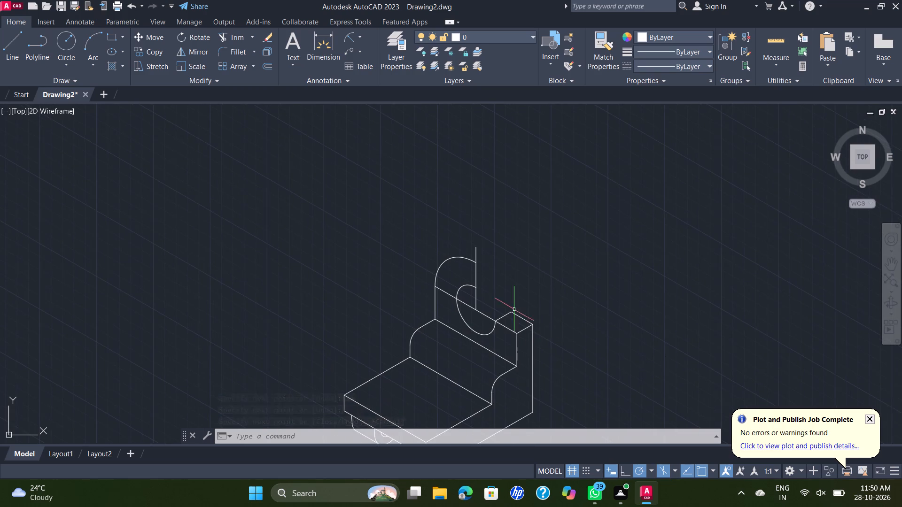
pyautogui.scroll(1, 513, 307)
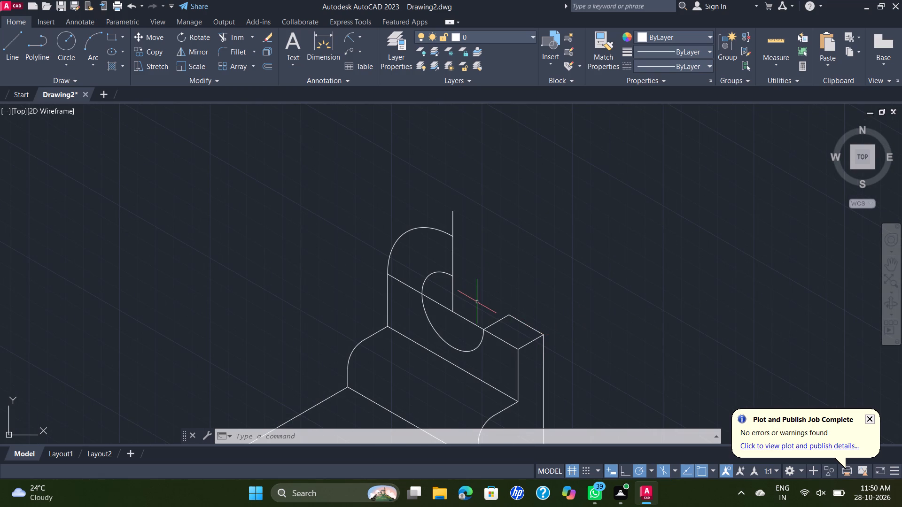
pyautogui.click(452, 292)
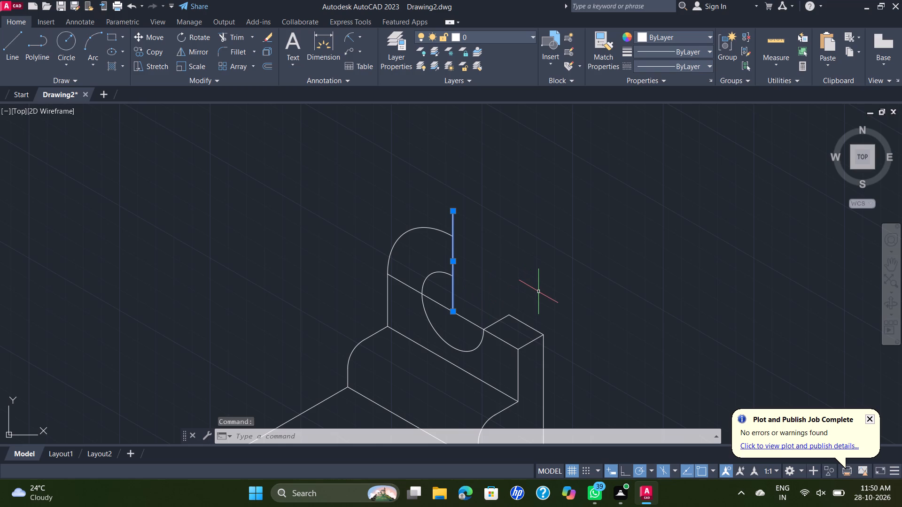
pyautogui.press('Escape')
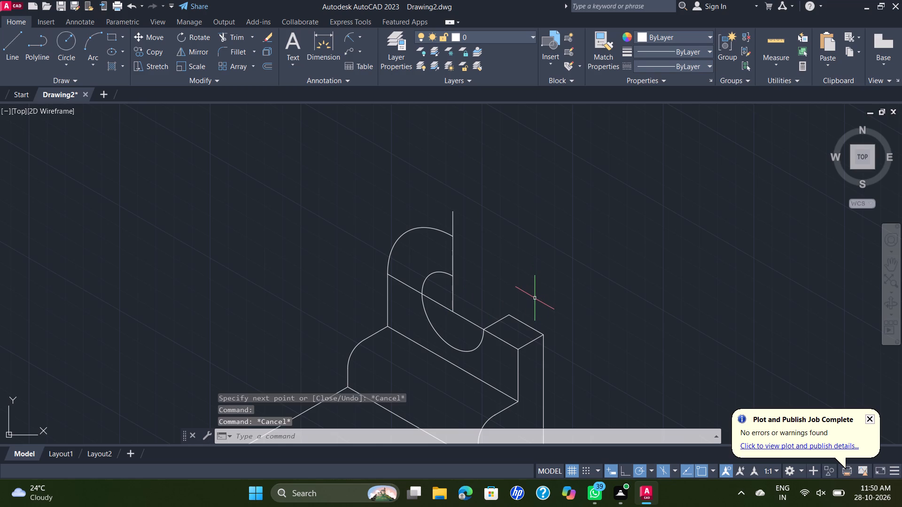
pyautogui.write('TR')
pyautogui.press('Return')
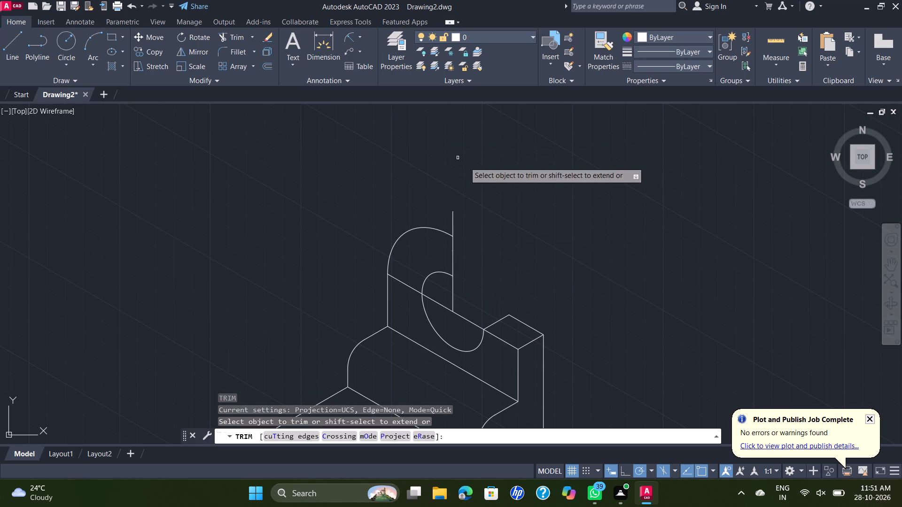
pyautogui.click(452, 217)
pyautogui.click(450, 303)
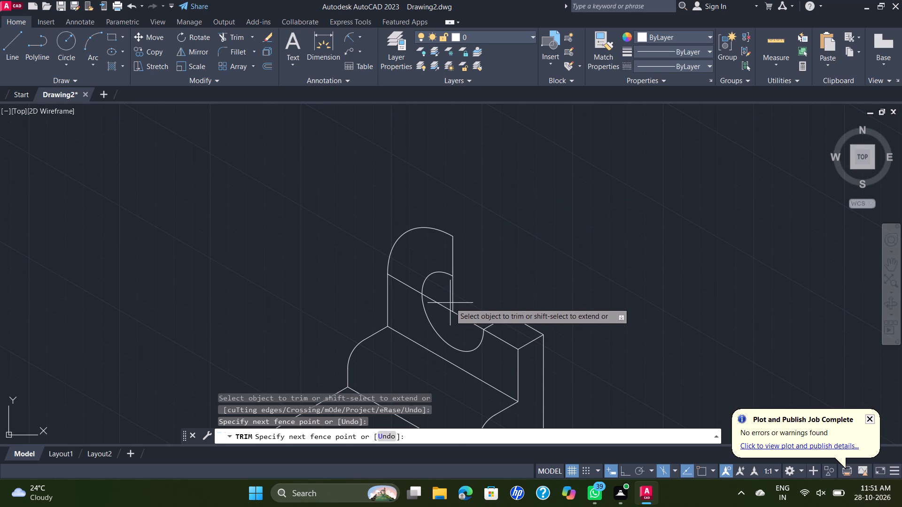
pyautogui.click(463, 302)
pyautogui.press('Escape')
# Copy the back upright's outer arc, hole arc and vertical cut edge 14 units at 30° to form the rear face.
pyautogui.scroll(1, 524, 240)
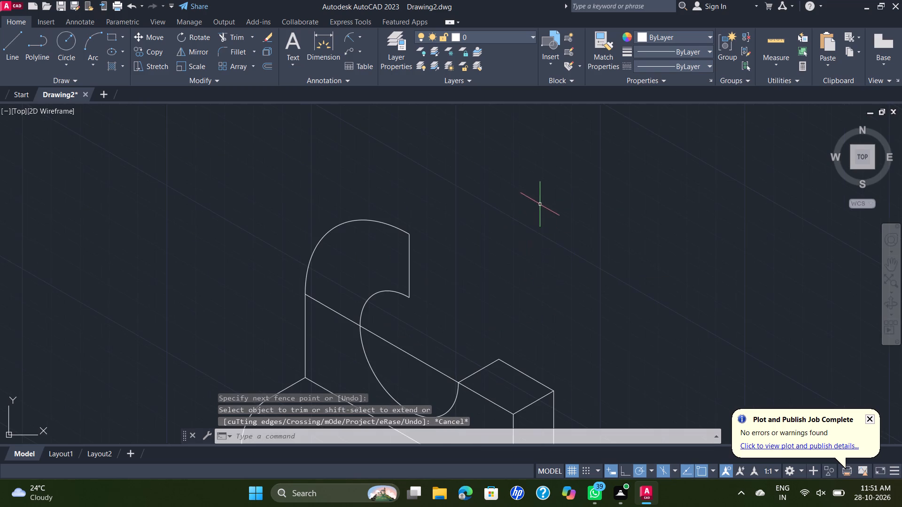
pyautogui.scroll(-1, 548, 221)
pyautogui.moveTo(536, 232); pyautogui.dragTo(535, 197, button='middle')
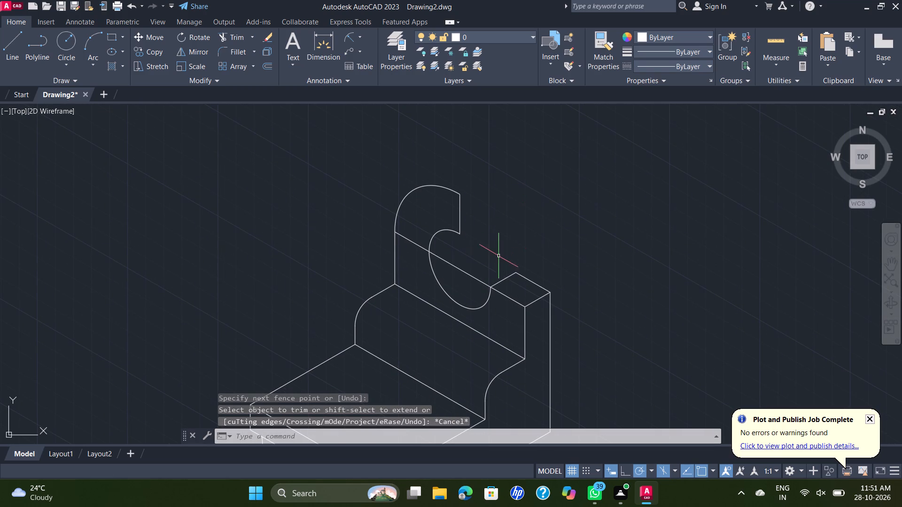
pyautogui.moveTo(496, 248); pyautogui.dragTo(479, 269, button='middle')
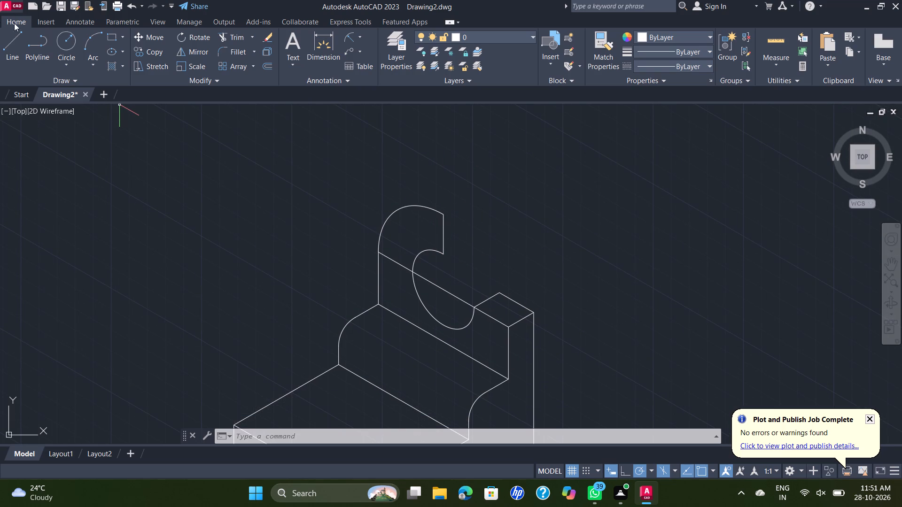
pyautogui.click(474, 176)
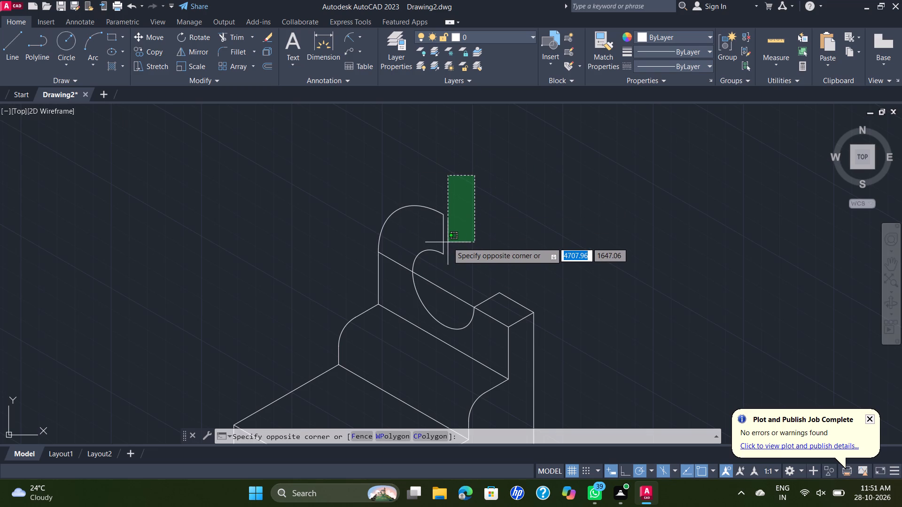
pyautogui.click(436, 259)
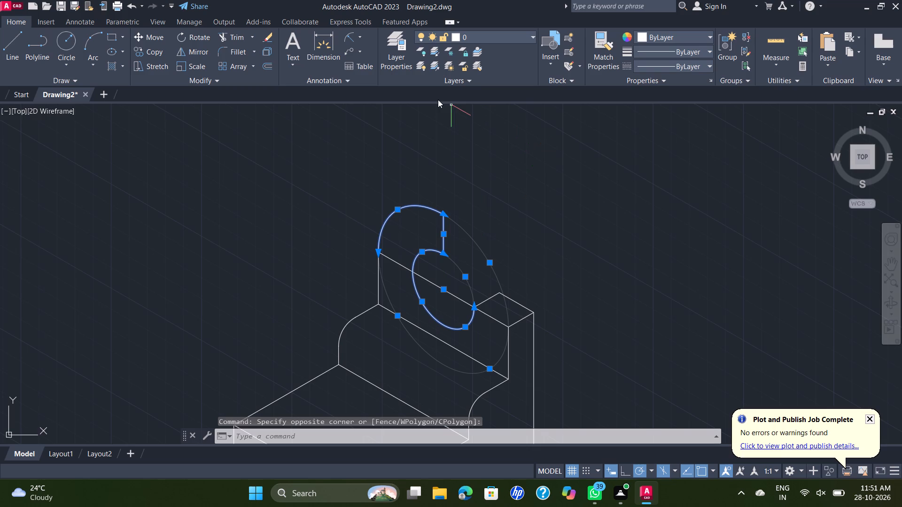
pyautogui.press('c')
pyautogui.press('o')
pyautogui.press('Return')
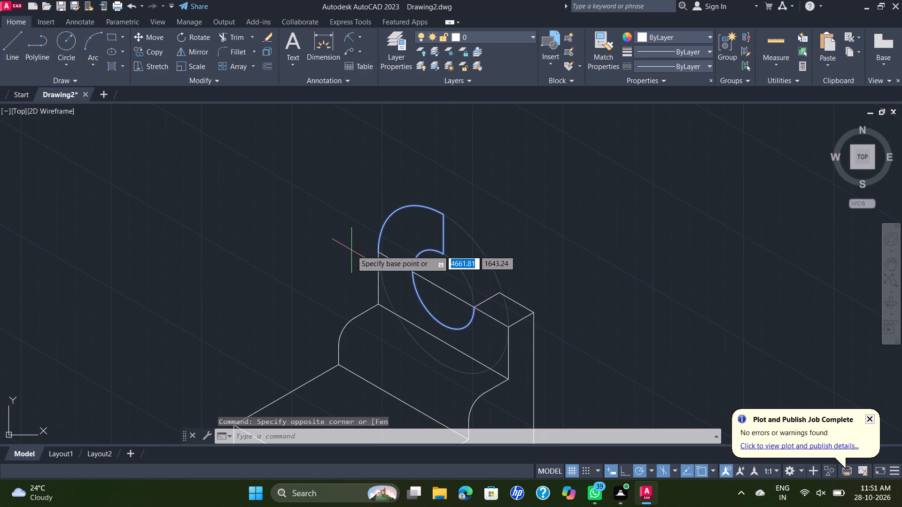
pyautogui.click(378, 252)
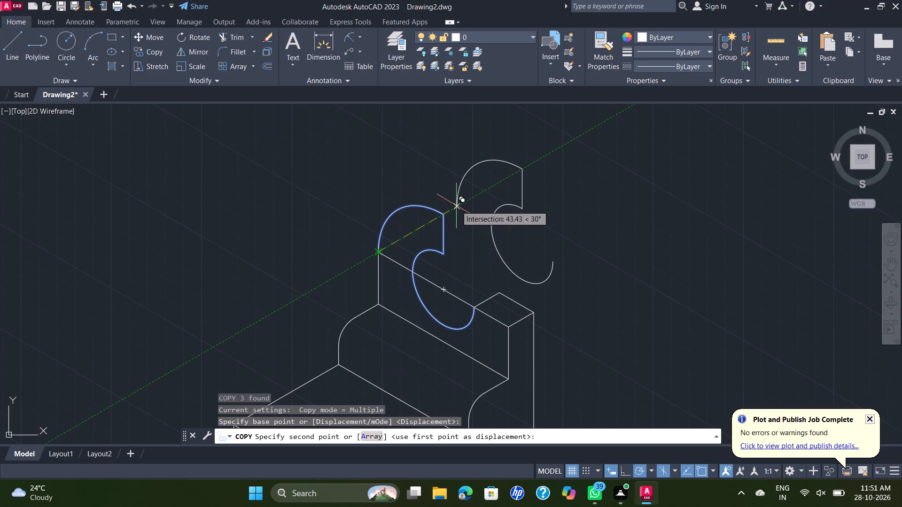
pyautogui.write('14')
pyautogui.press('Return')
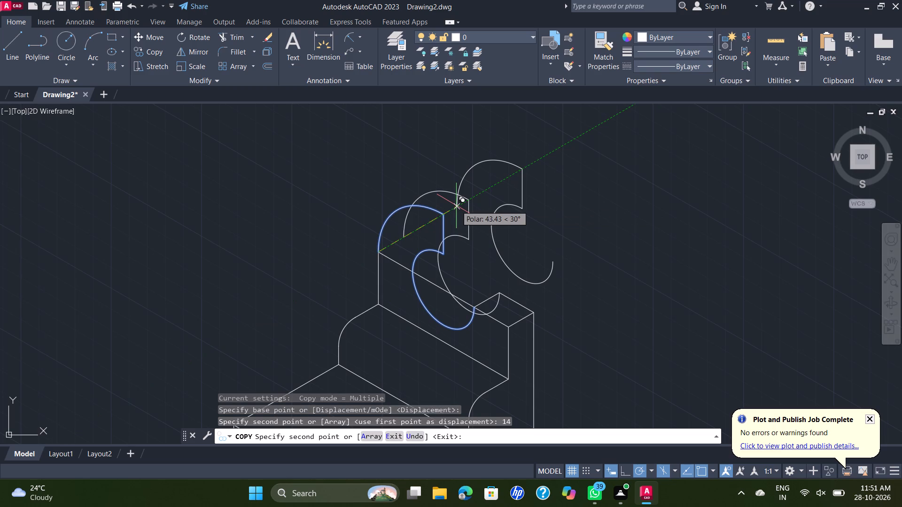
pyautogui.press('Escape')
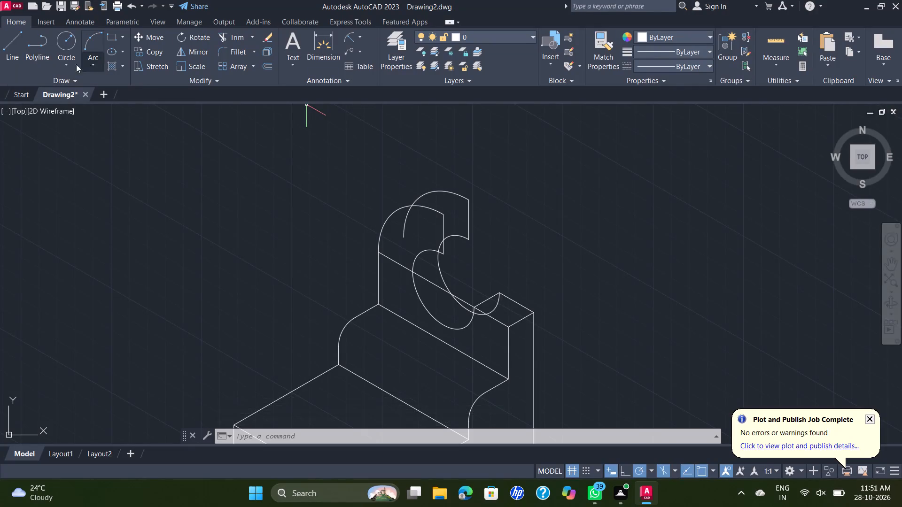
# Join front and rear faces with one line across the outer arcs' crests and another between the vertical cut edges' lower ends.
pyautogui.click(14, 38)
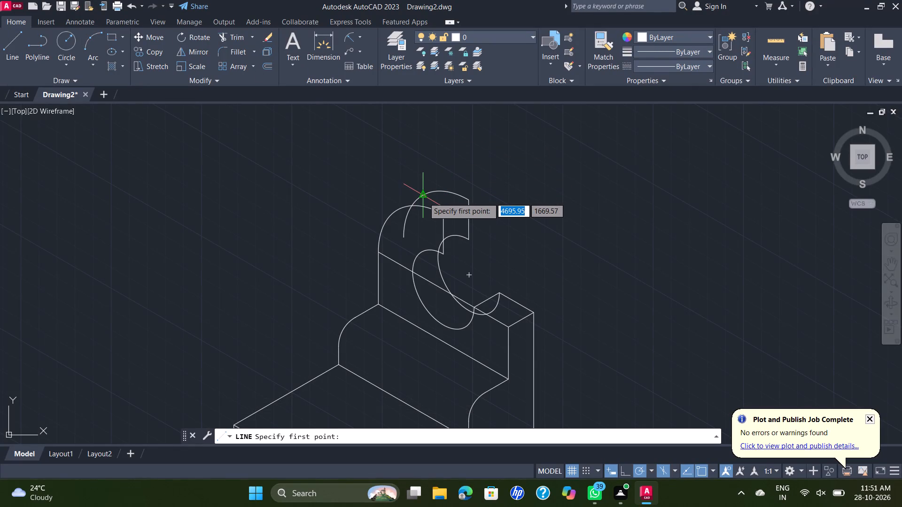
pyautogui.click(426, 195)
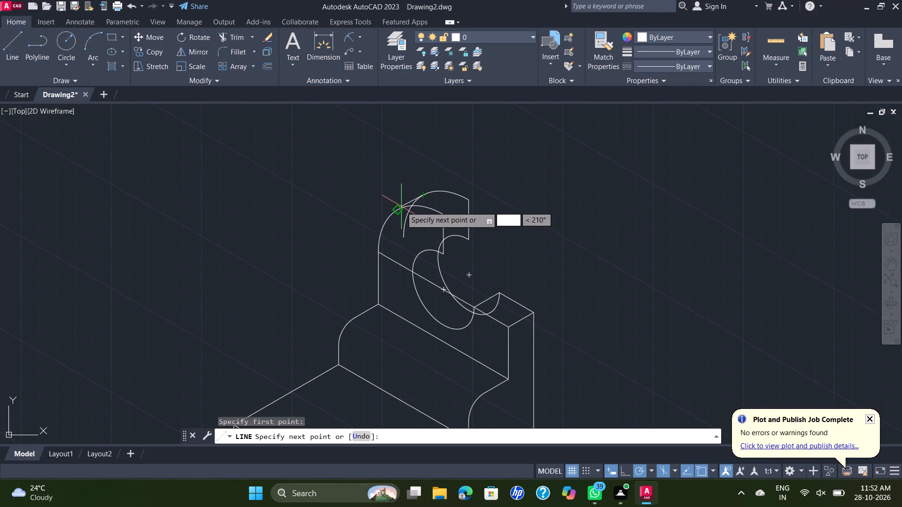
pyautogui.click(395, 211)
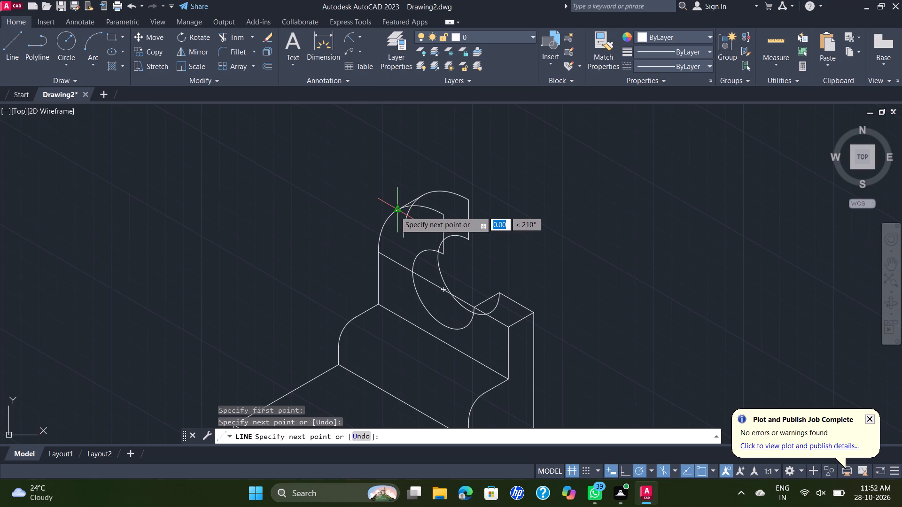
pyautogui.press('Escape')
pyautogui.press('space')
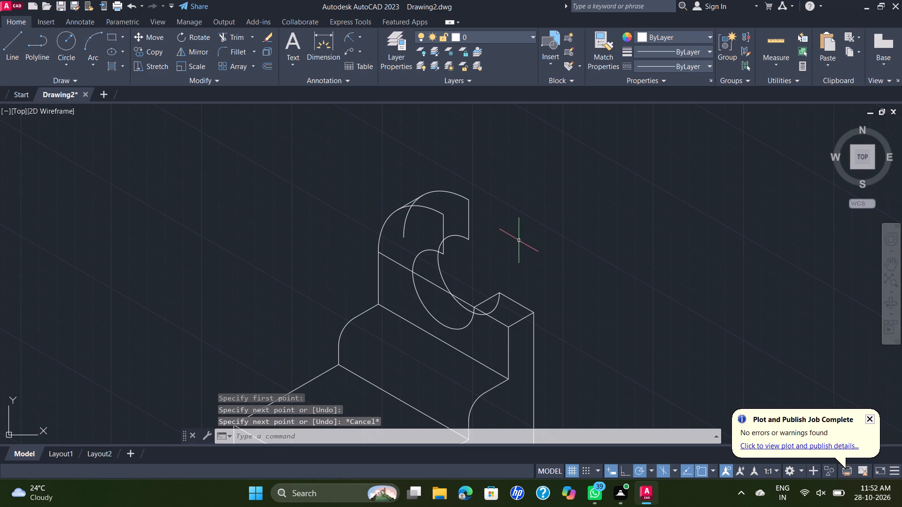
pyautogui.click(443, 251)
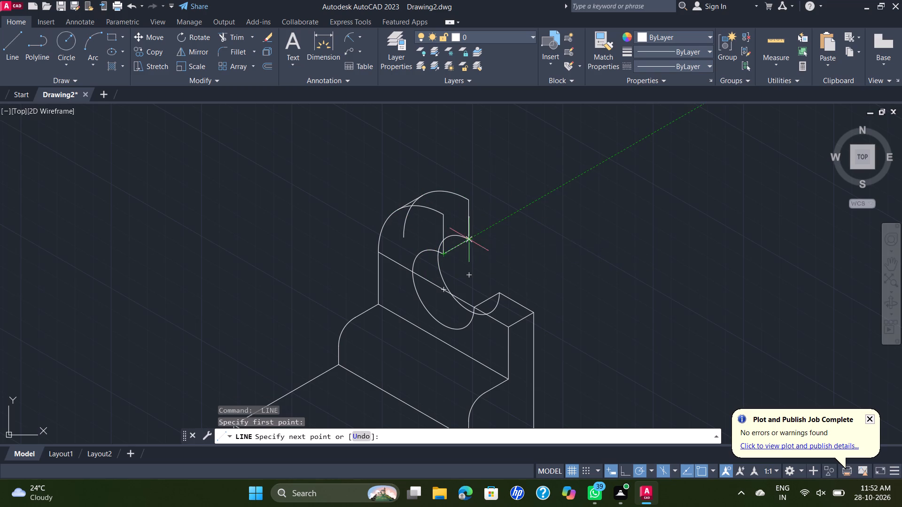
pyautogui.click(467, 239)
pyautogui.press('Escape')
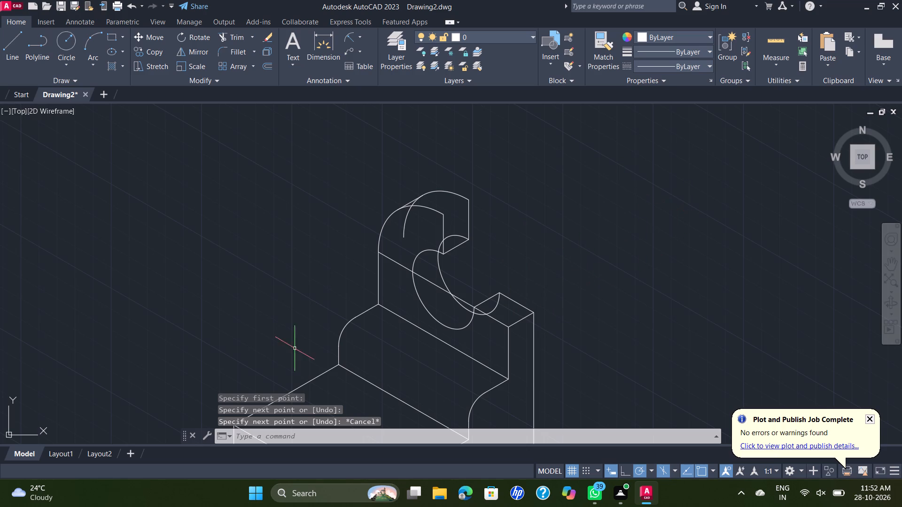
# Trim the rear outer arc's hidden part back to the line joining the two outer arcs.
pyautogui.write('TR')
pyautogui.press('Return')
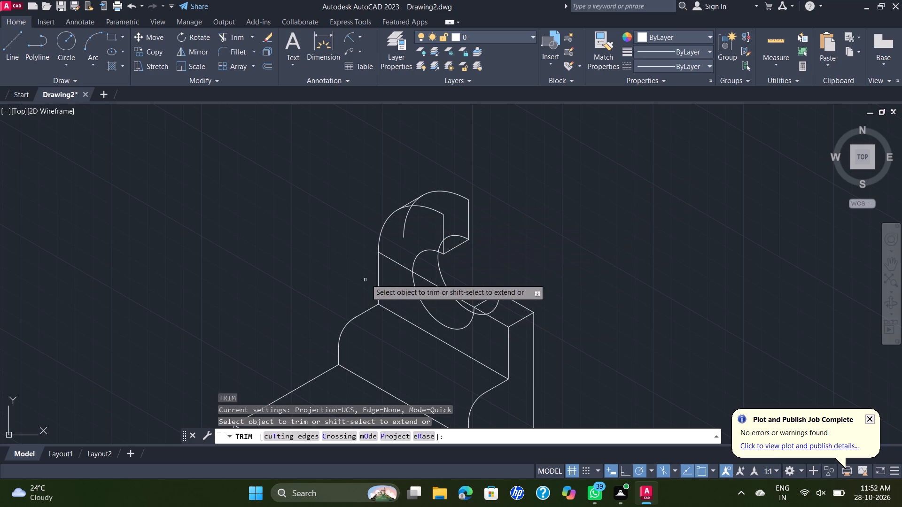
pyautogui.click(409, 216)
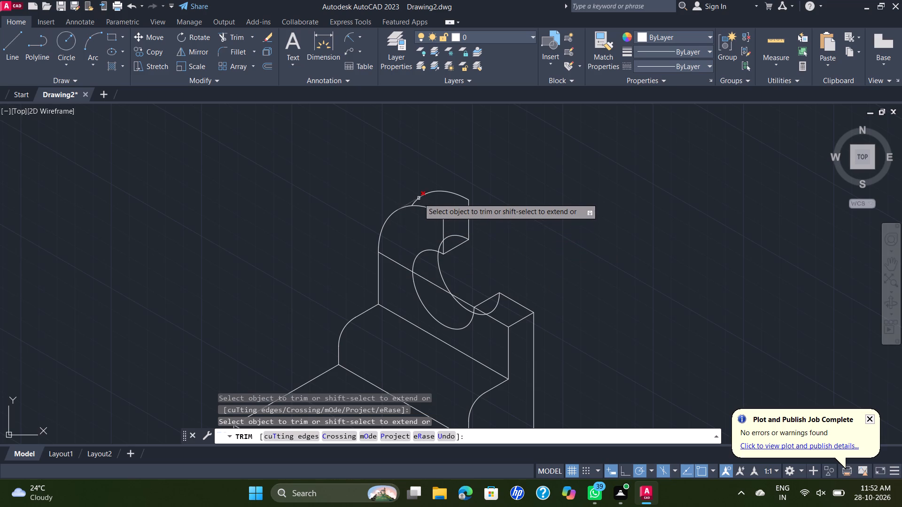
pyautogui.scroll(2, 419, 198)
pyautogui.click(412, 200)
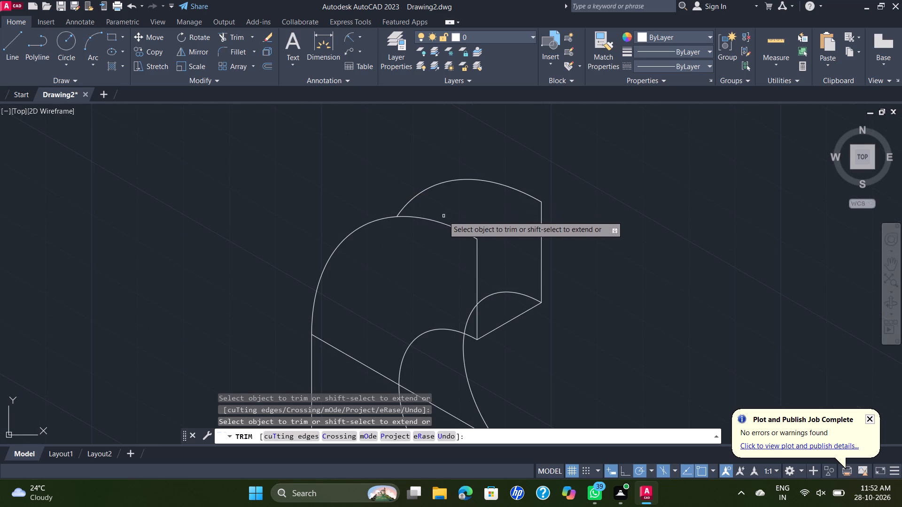
pyautogui.hotkey('ctrl', 'z')
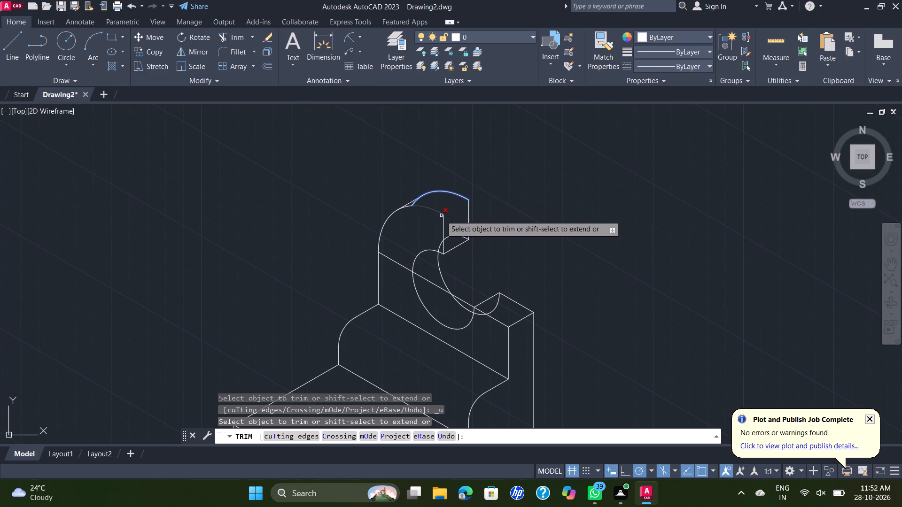
pyautogui.press('Escape')
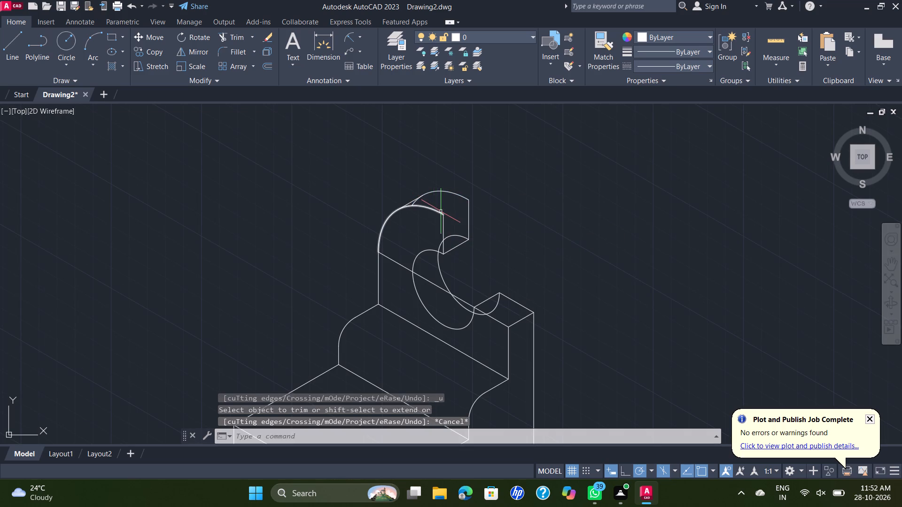
pyautogui.press('space')
pyautogui.scroll(2, 420, 201)
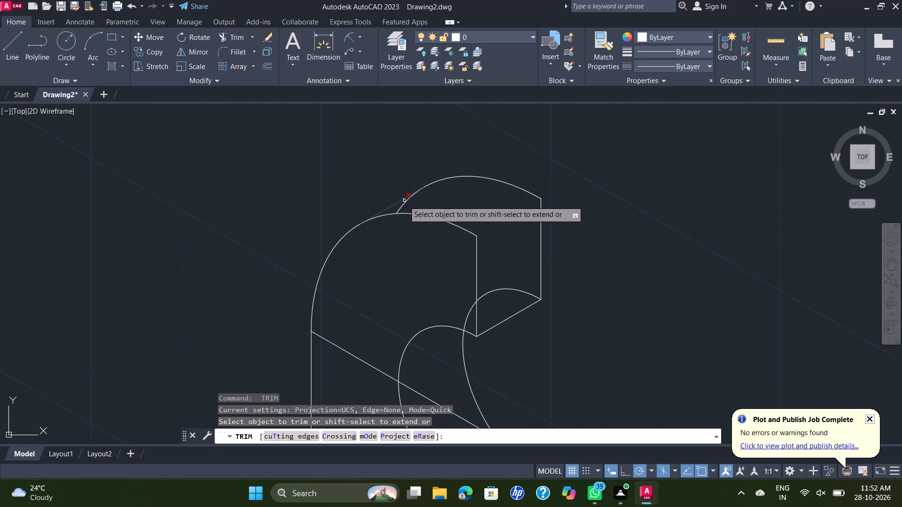
pyautogui.click(402, 205)
pyautogui.scroll(-1, 450, 206)
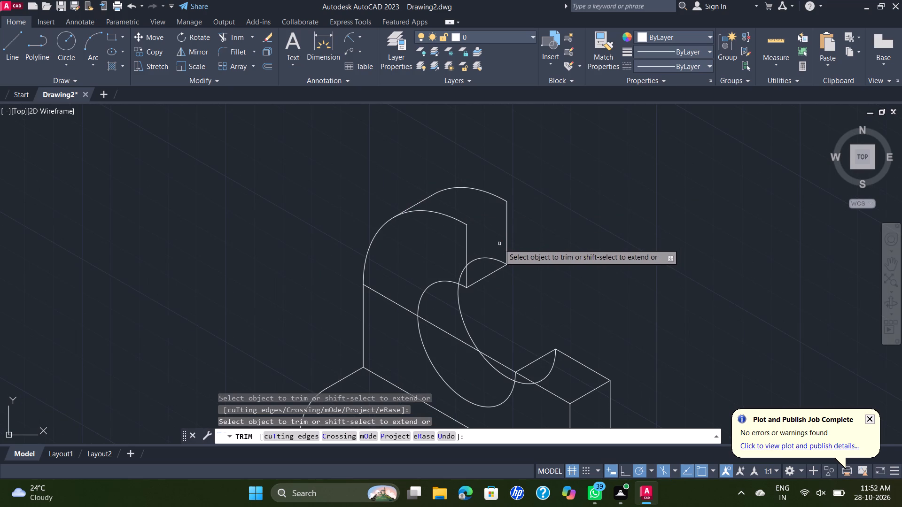
# Trim the rear hole arc's hidden ends and the sloping line across the upright's face and hole, up to the near upright's corner.
pyautogui.click(484, 256)
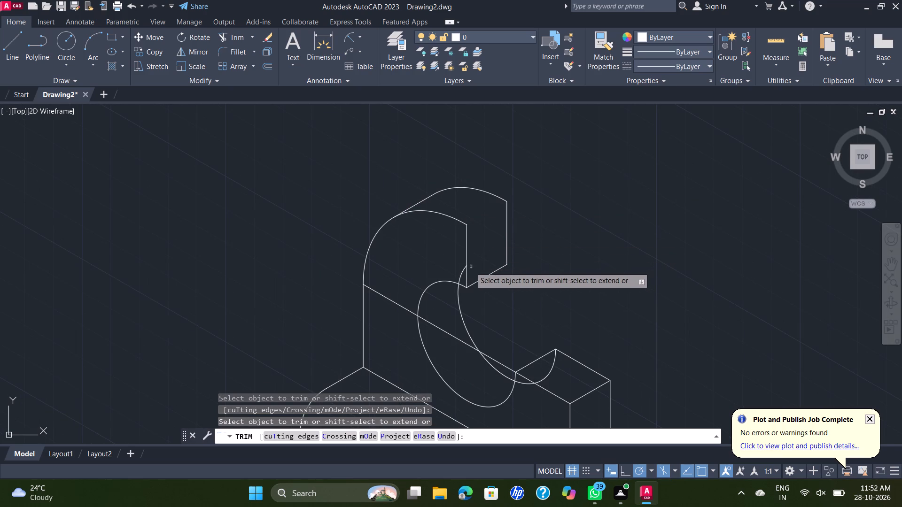
pyautogui.click(460, 277)
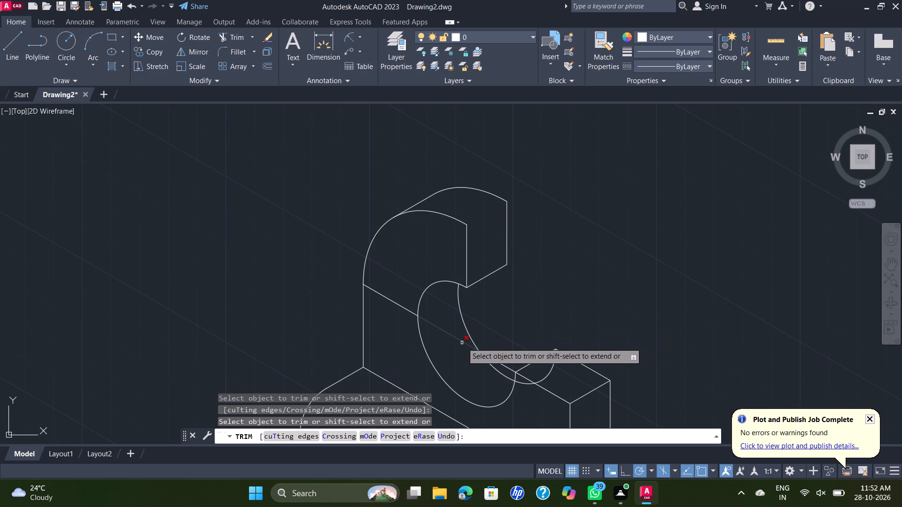
pyautogui.click(400, 305)
pyautogui.click(431, 326)
pyautogui.click(438, 327)
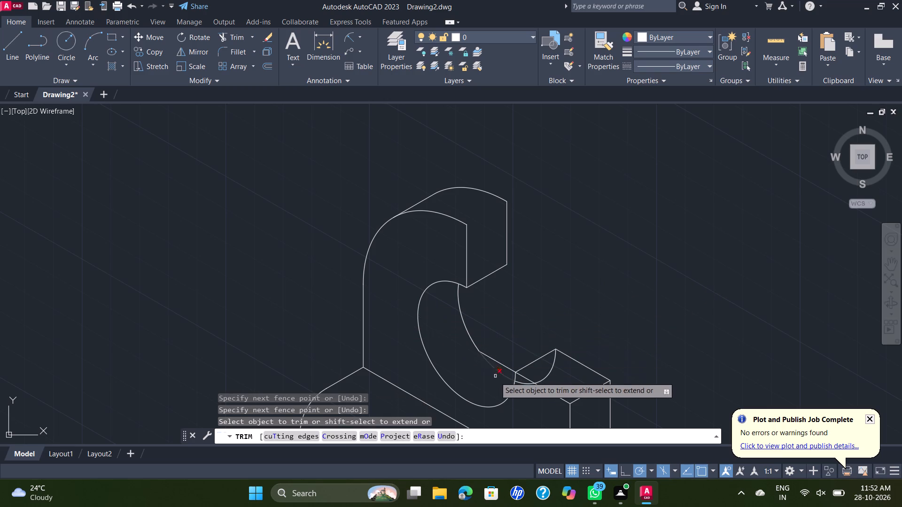
pyautogui.scroll(-2, 496, 380)
pyautogui.scroll(1, 507, 398)
pyautogui.moveTo(508, 398); pyautogui.dragTo(521, 351, button='middle')
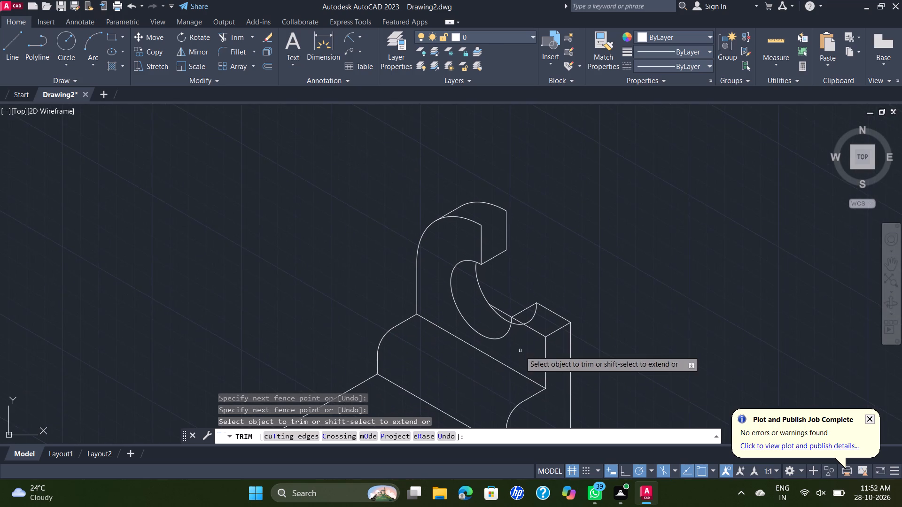
pyautogui.scroll(1, 513, 356)
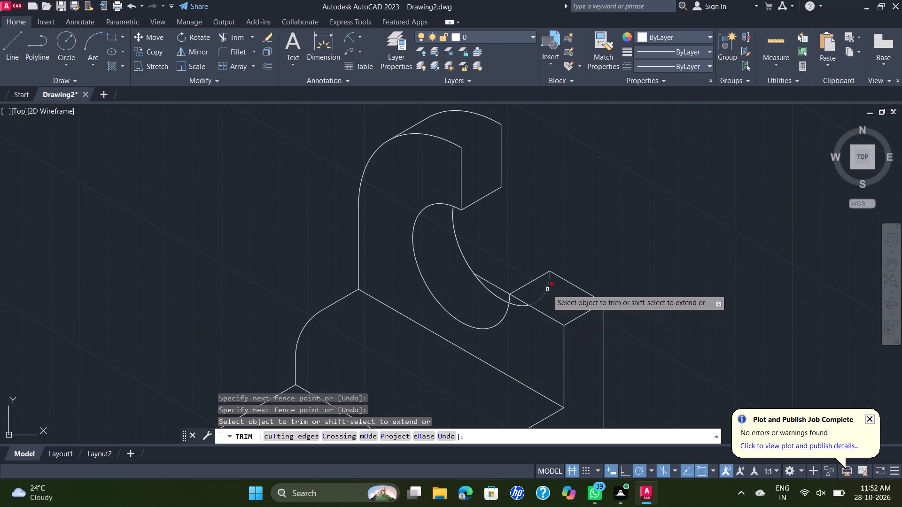
pyautogui.click(547, 289)
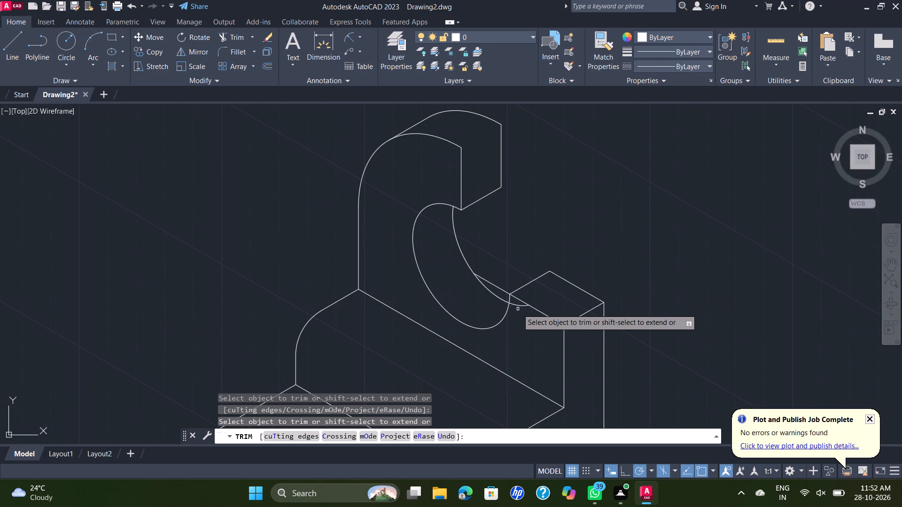
pyautogui.click(522, 306)
pyautogui.click(503, 290)
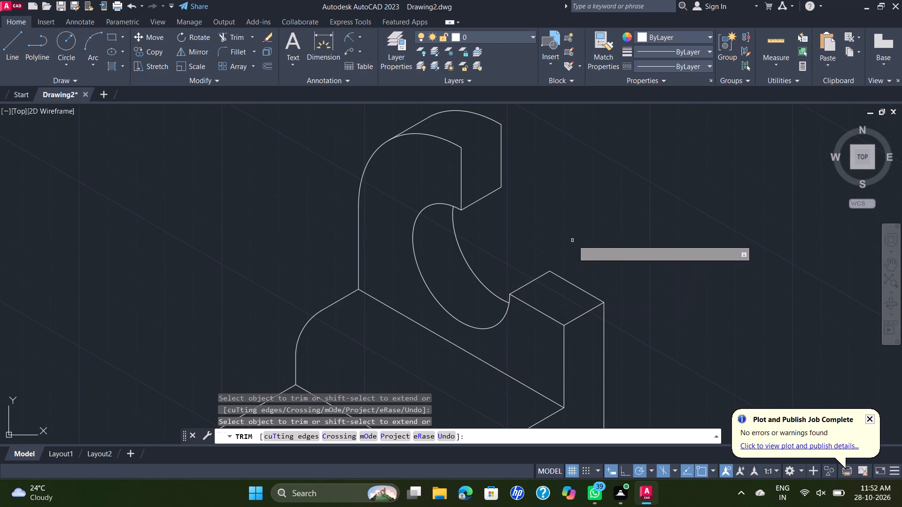
pyautogui.press('Escape')
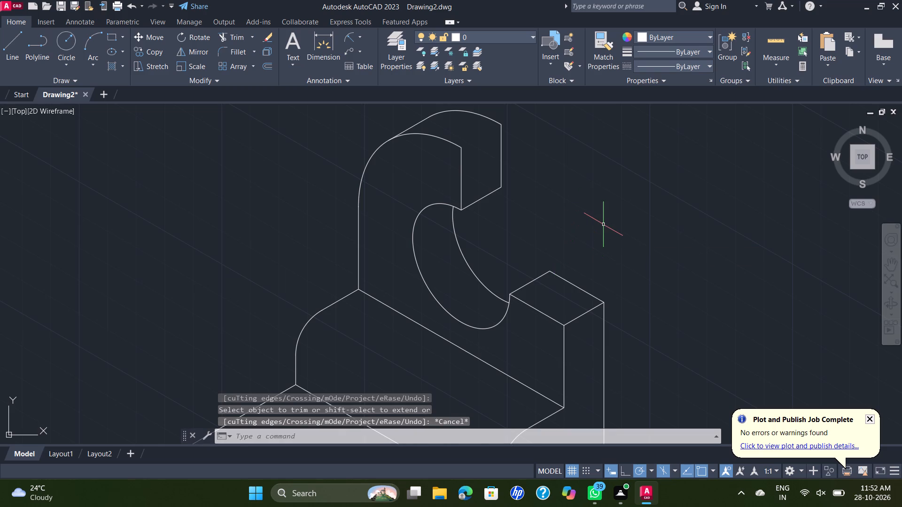
# Draw a 14-unit line at 30° joining the upper ends of the front and rear vertical cut edges.
pyautogui.press('l')
pyautogui.press('Return')
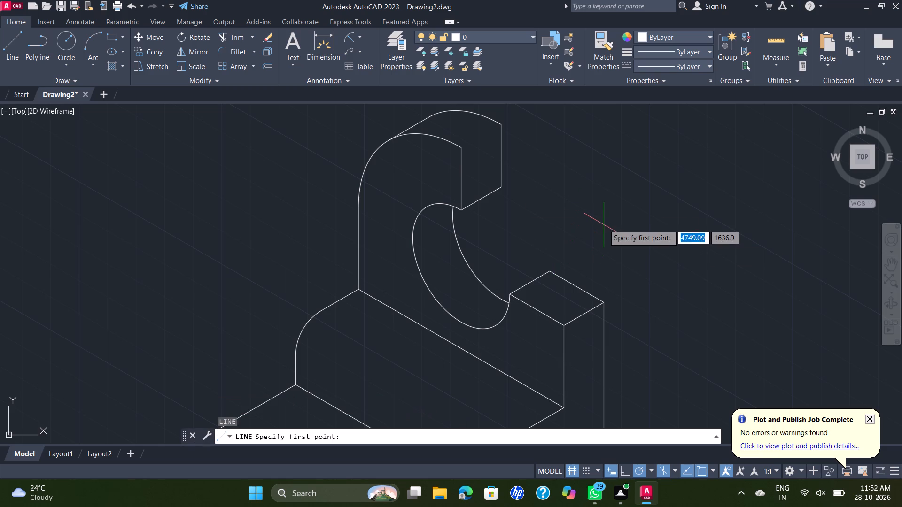
pyautogui.click(461, 147)
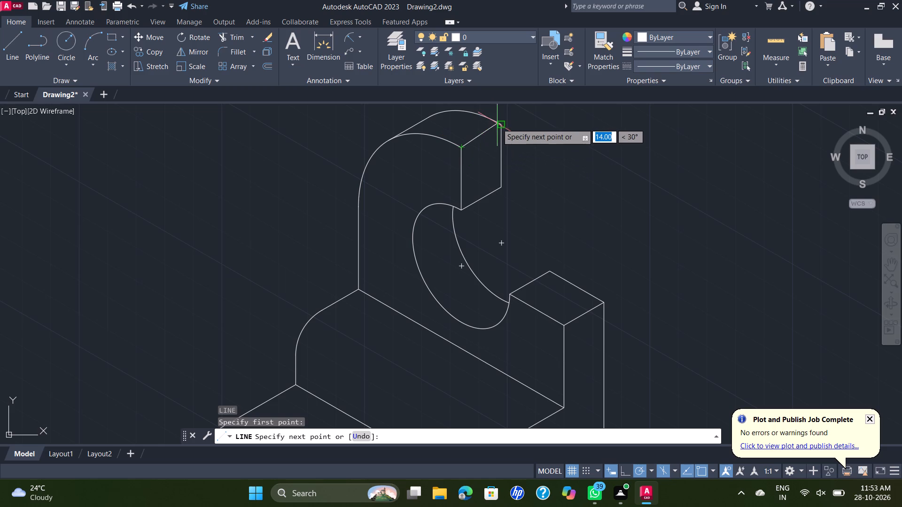
pyautogui.click(501, 123)
pyautogui.press('Escape')
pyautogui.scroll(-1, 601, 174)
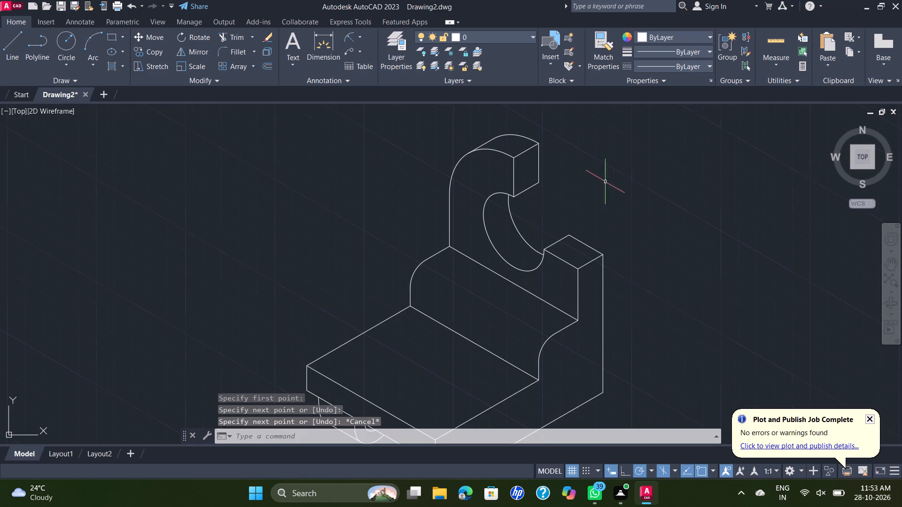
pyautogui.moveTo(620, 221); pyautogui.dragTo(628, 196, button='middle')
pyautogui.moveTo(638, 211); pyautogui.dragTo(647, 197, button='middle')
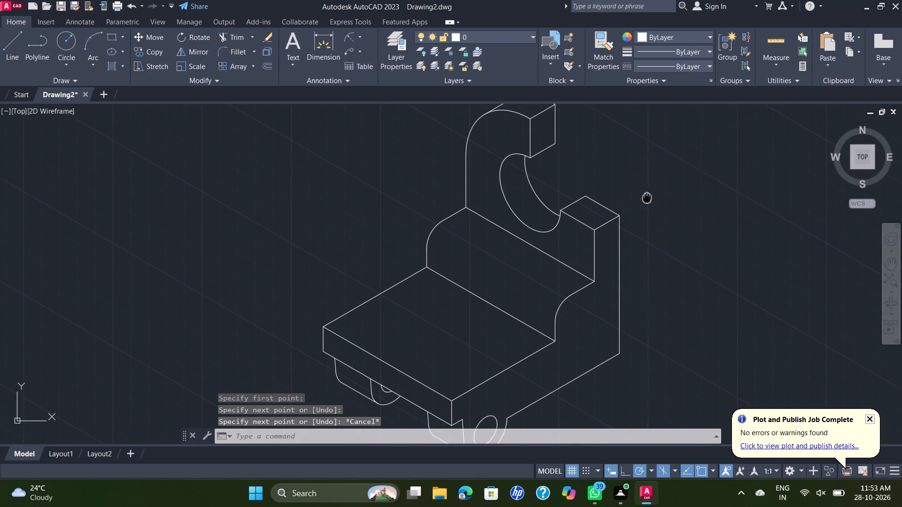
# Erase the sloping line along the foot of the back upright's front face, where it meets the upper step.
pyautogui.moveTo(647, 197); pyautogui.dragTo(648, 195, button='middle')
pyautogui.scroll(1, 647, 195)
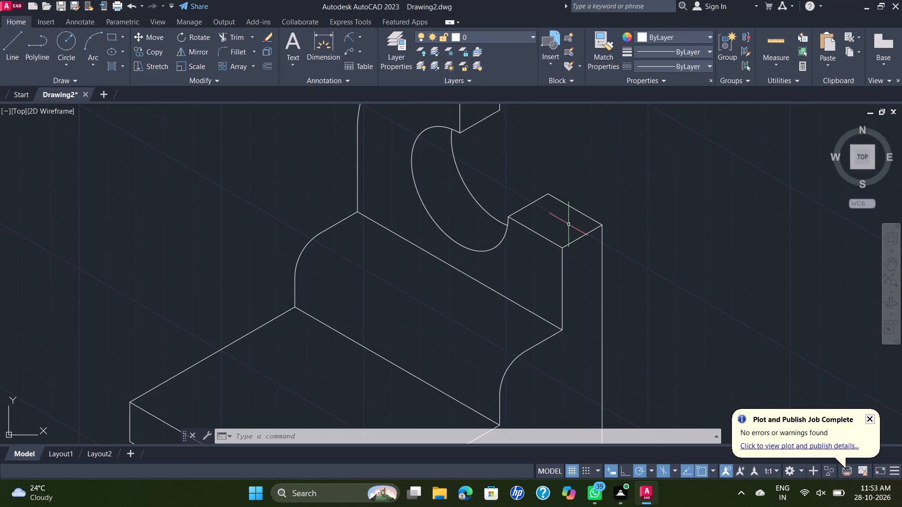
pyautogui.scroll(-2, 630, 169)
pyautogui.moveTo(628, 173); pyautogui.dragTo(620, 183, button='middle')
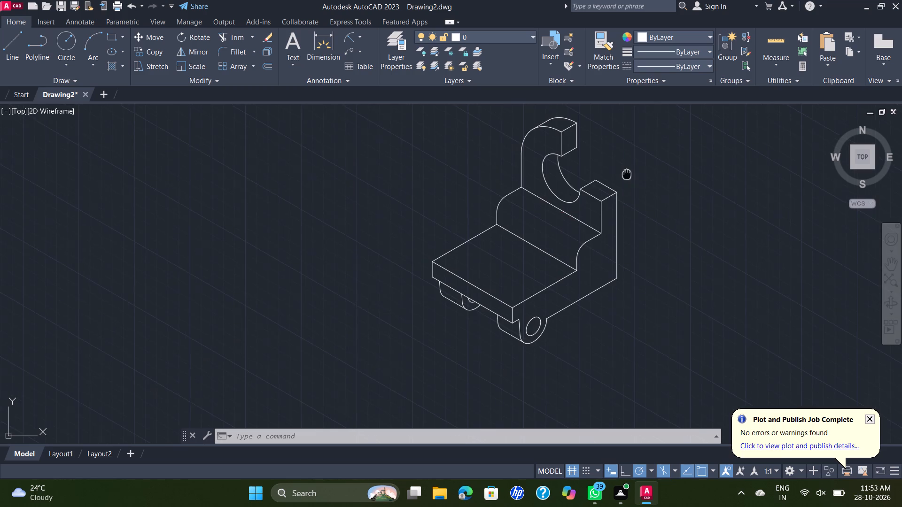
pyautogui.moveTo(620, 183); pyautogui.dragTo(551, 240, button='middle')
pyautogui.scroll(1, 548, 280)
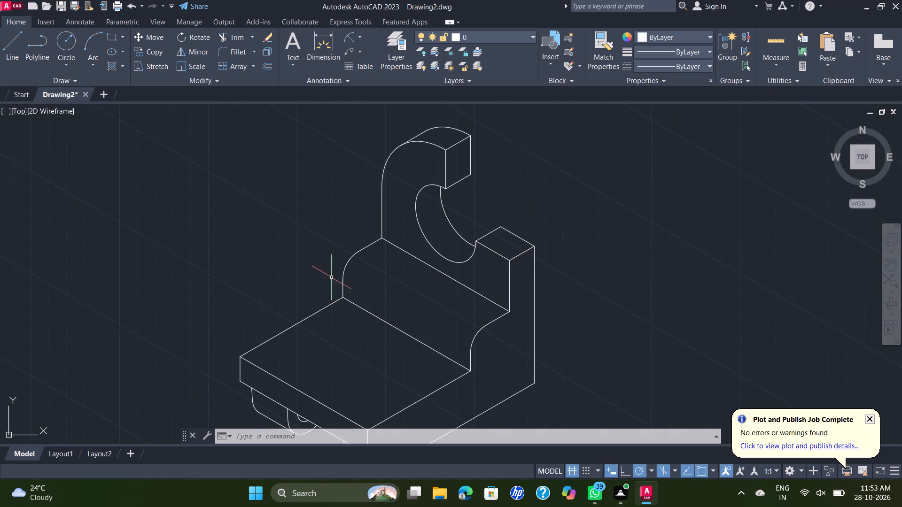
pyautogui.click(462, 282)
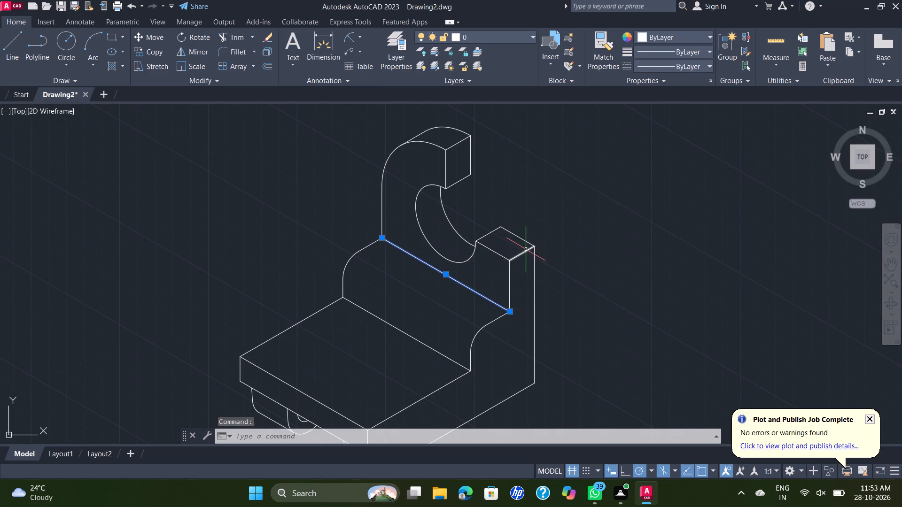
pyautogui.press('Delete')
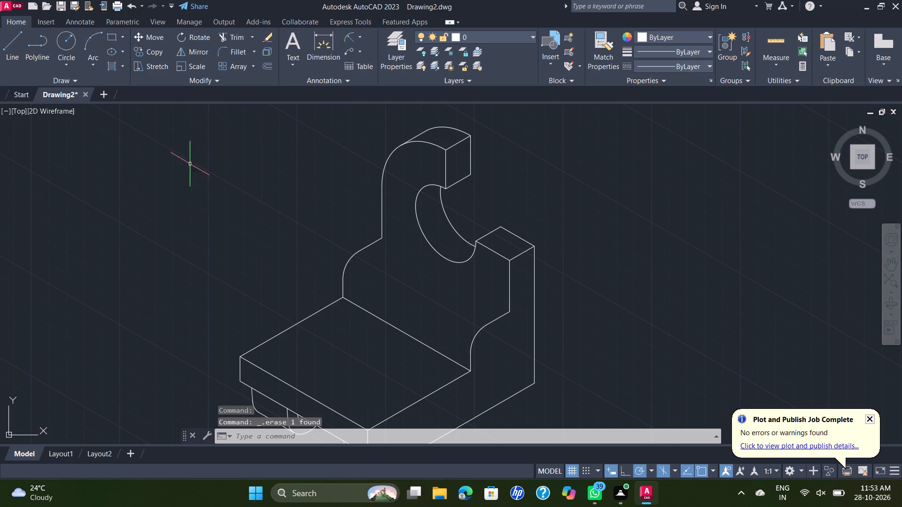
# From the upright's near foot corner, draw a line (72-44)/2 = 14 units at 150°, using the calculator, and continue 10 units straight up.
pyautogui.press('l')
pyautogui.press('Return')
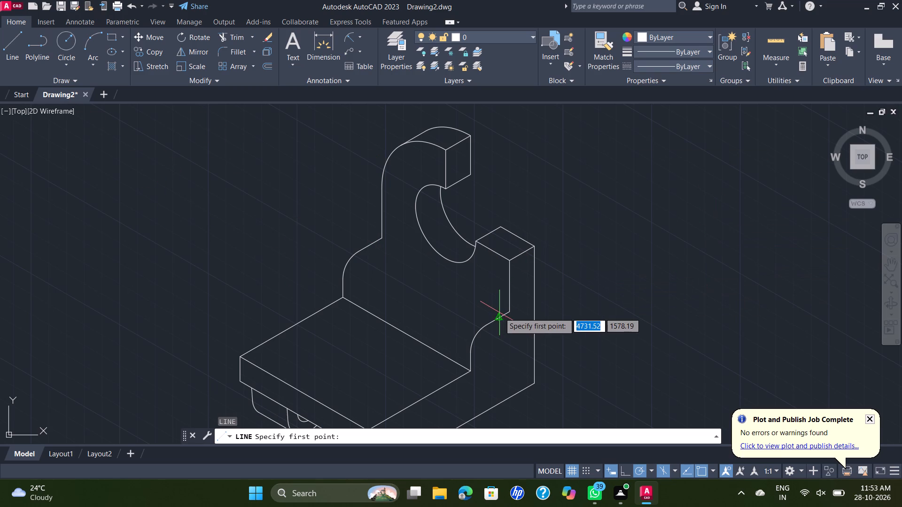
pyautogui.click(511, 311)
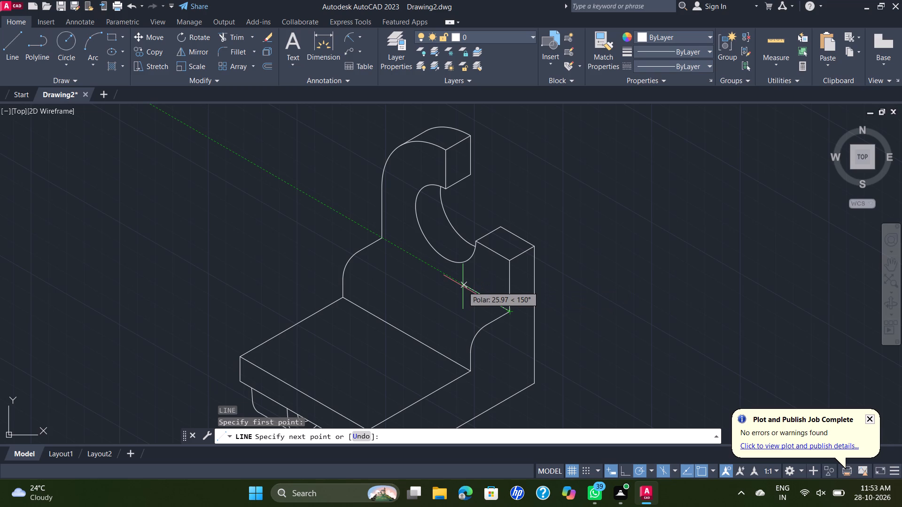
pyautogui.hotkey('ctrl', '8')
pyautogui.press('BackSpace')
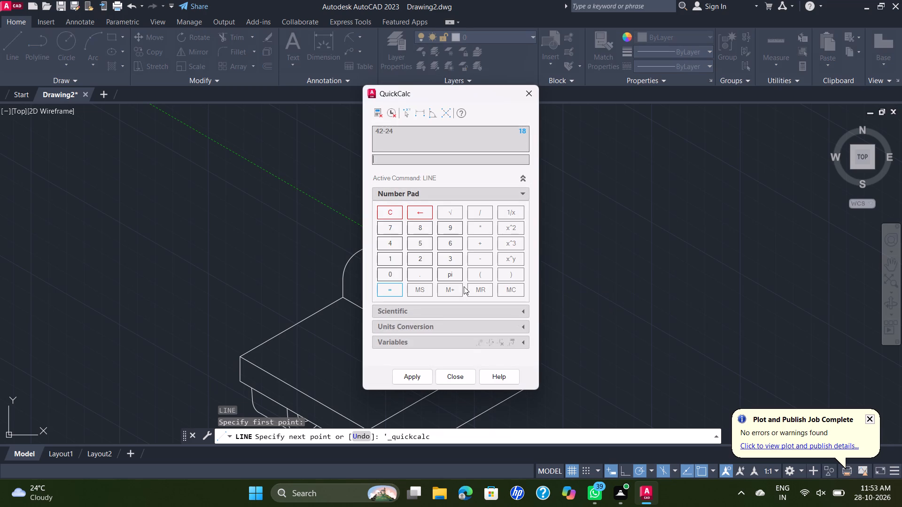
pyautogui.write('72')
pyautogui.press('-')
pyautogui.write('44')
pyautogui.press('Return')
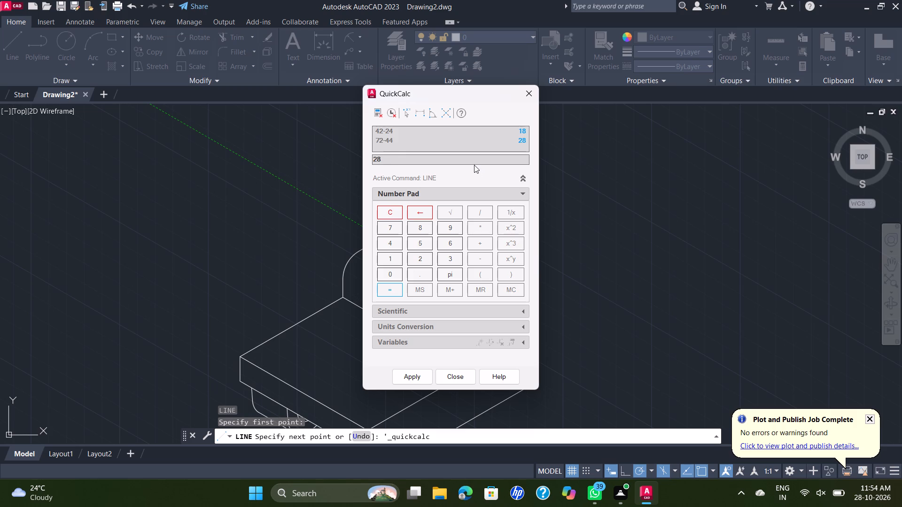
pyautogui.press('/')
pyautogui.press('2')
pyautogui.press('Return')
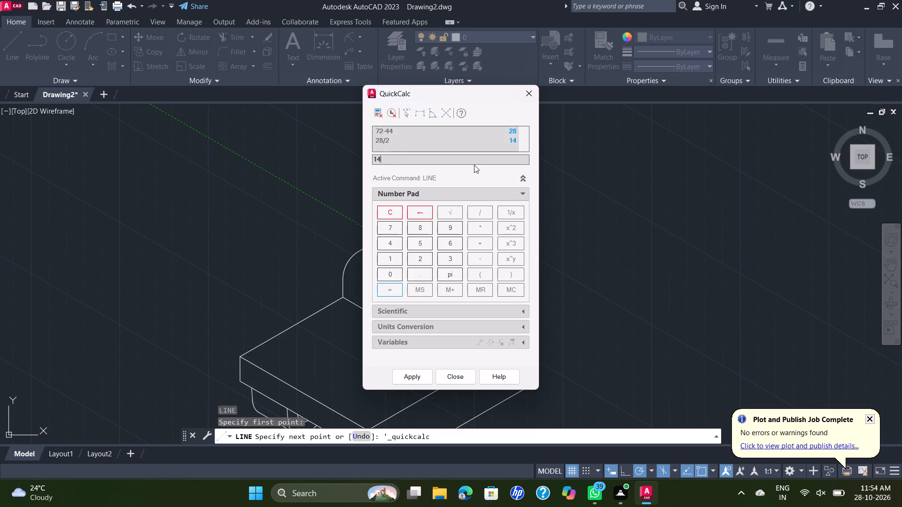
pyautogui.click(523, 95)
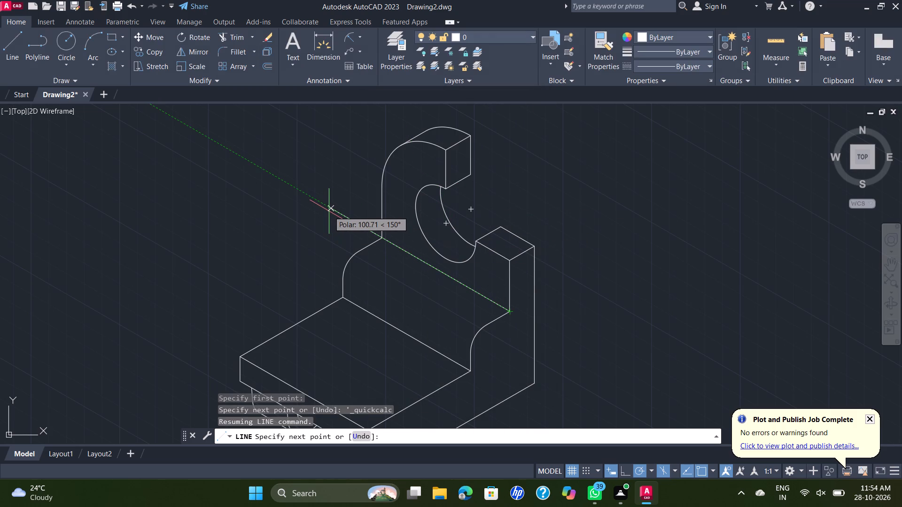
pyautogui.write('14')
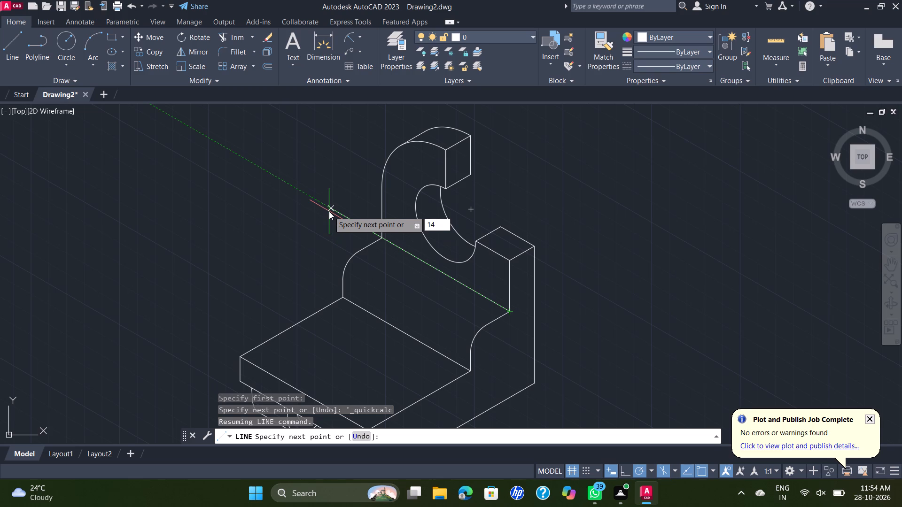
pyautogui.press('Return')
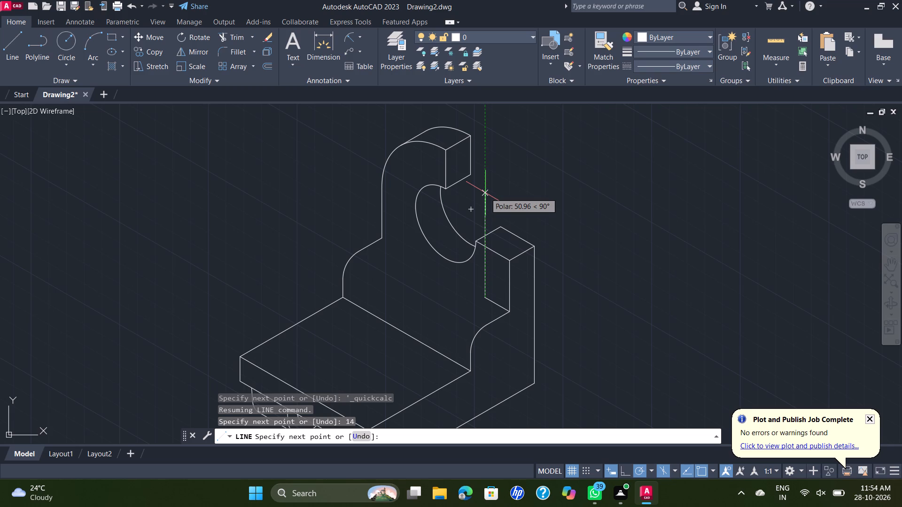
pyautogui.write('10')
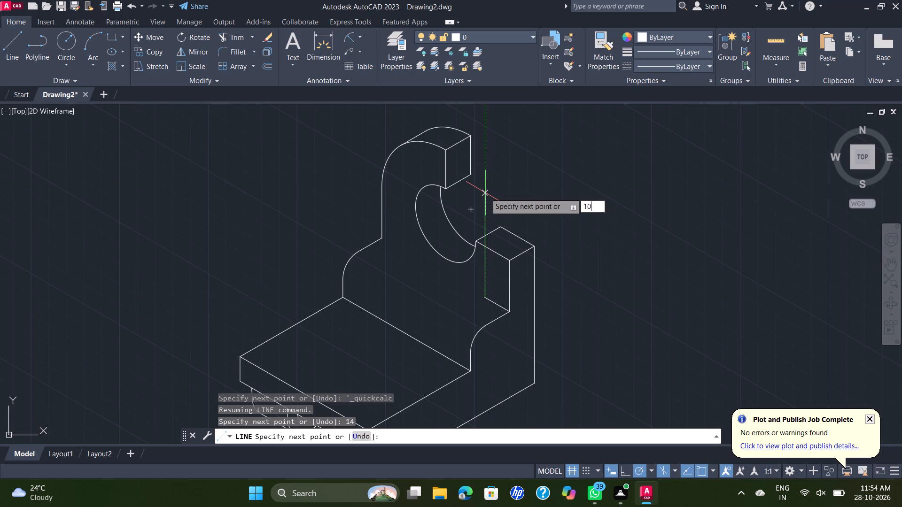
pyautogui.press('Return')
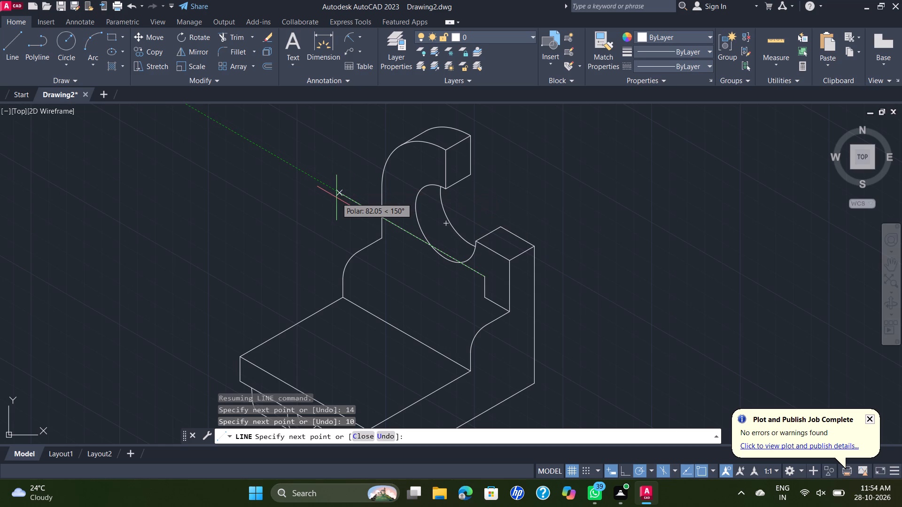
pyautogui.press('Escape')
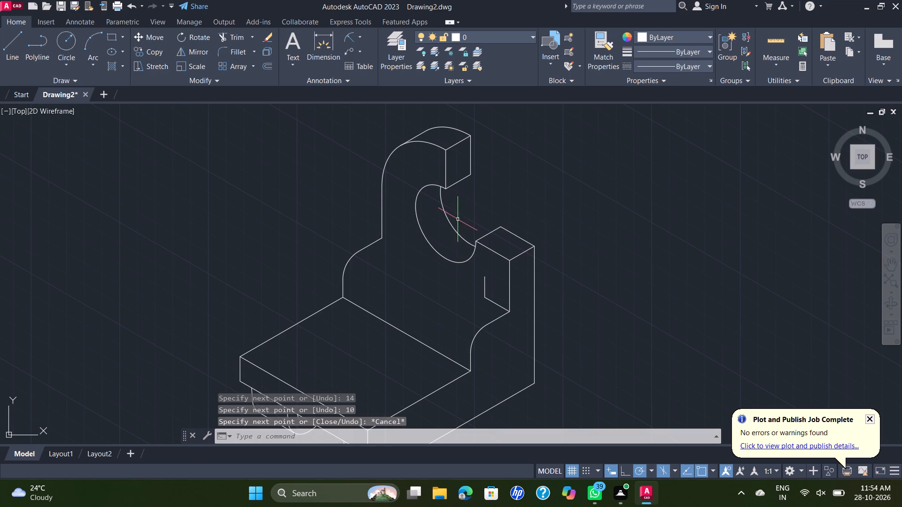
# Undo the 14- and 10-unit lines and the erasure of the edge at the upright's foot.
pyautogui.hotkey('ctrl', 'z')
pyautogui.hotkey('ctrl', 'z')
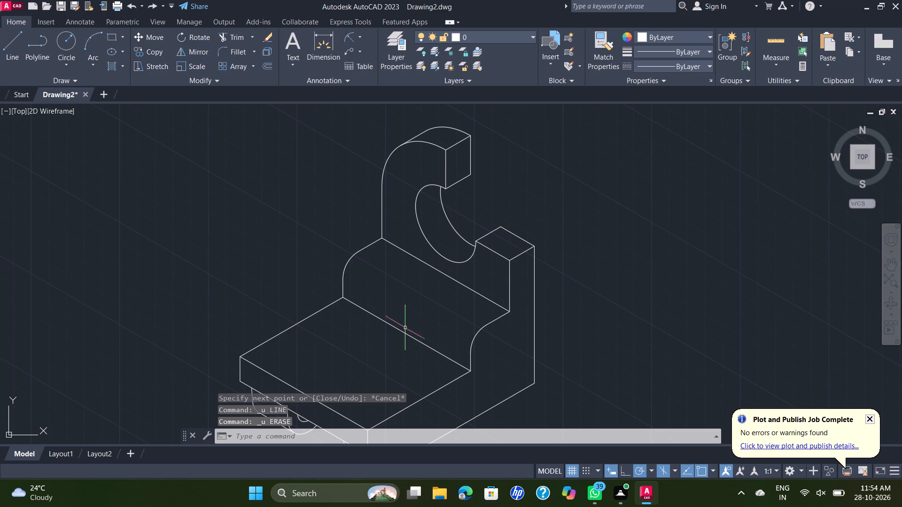
# Erase the line between the base plate's top face and the foot of the curved step.
pyautogui.click(414, 337)
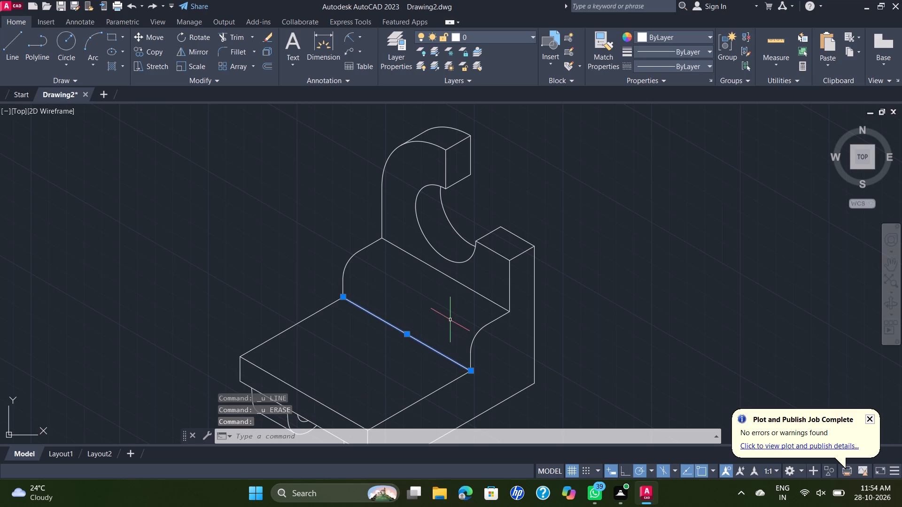
pyautogui.press('Delete')
# From the curved step's near foot corner, draw lines 14 at 150°, 10 up, 44 at 150°, 10 down, and on to the far foot corner.
pyautogui.press('l')
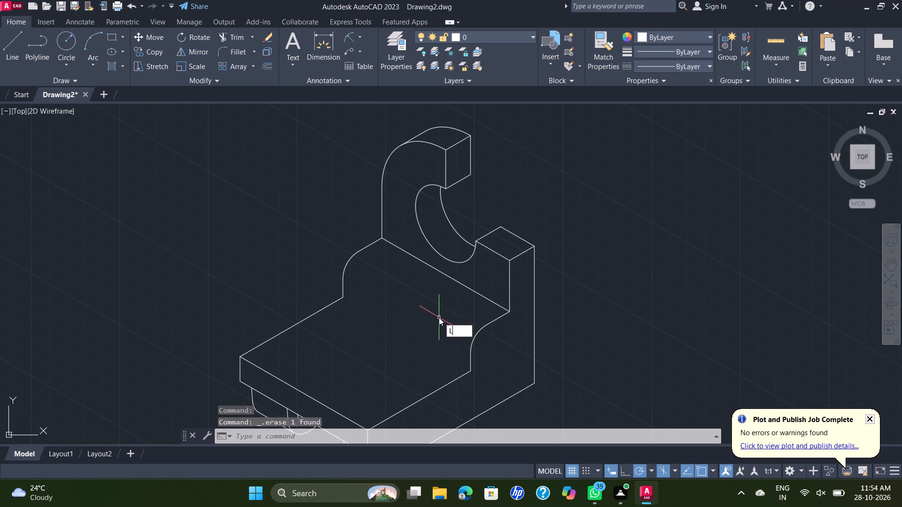
pyautogui.press('Return')
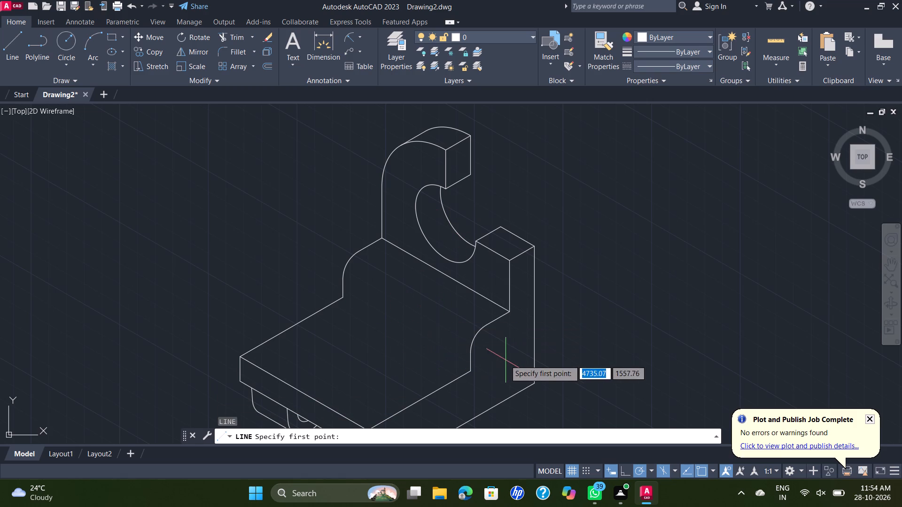
pyautogui.click(469, 373)
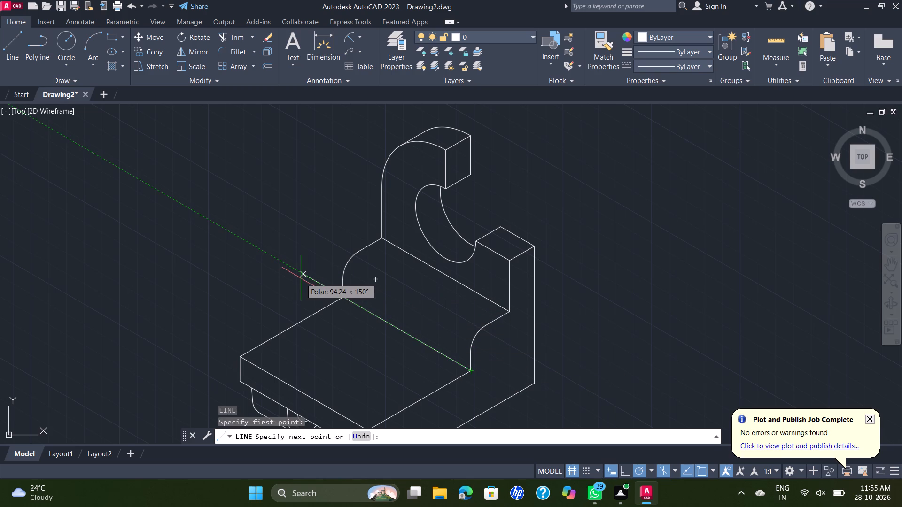
pyautogui.write('14')
pyautogui.press('Return')
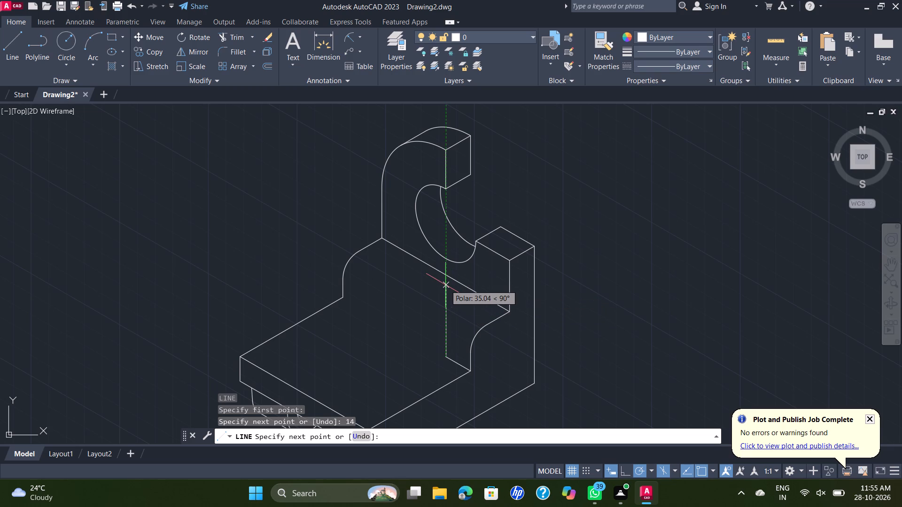
pyautogui.press('1')
pyautogui.press('0')
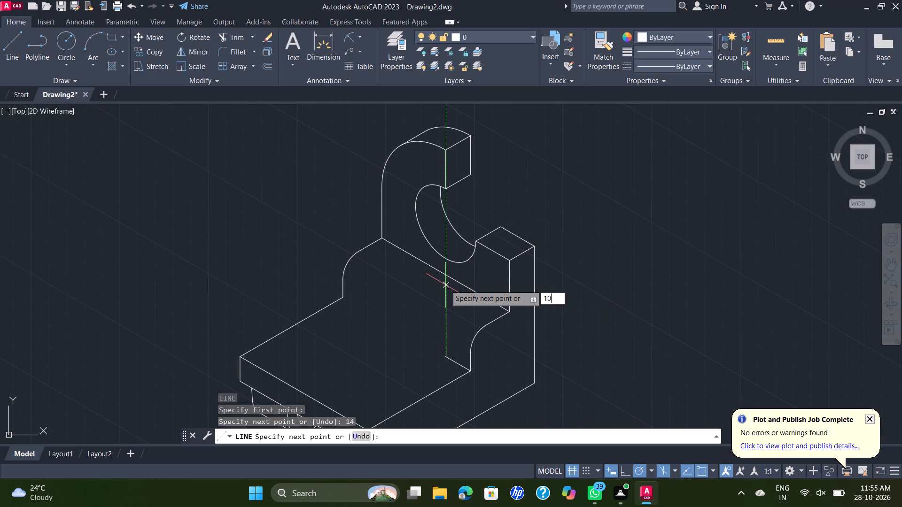
pyautogui.press('Return')
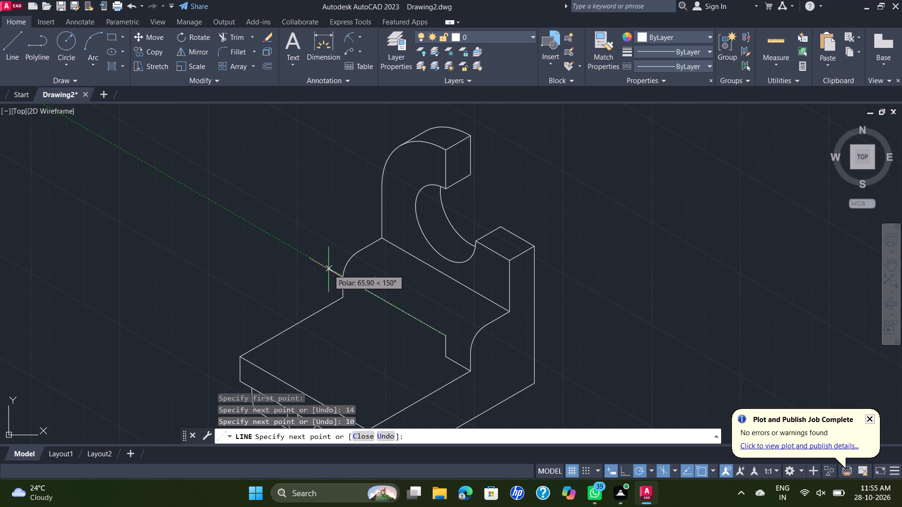
pyautogui.write('44')
pyautogui.press('Return')
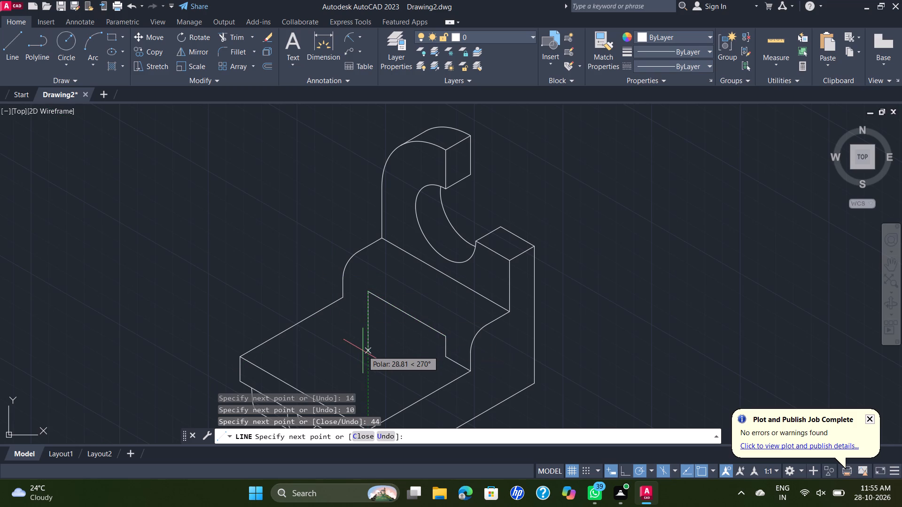
pyautogui.write('10')
pyautogui.press('Return')
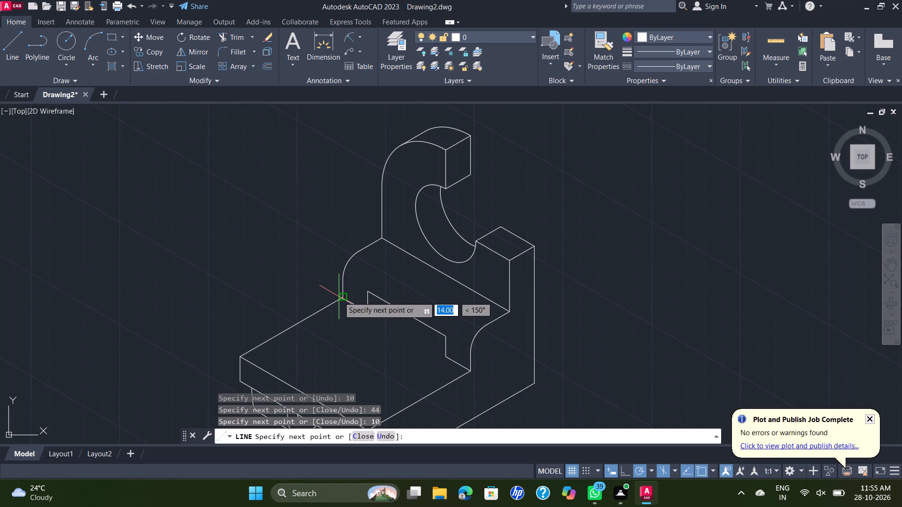
pyautogui.click(340, 297)
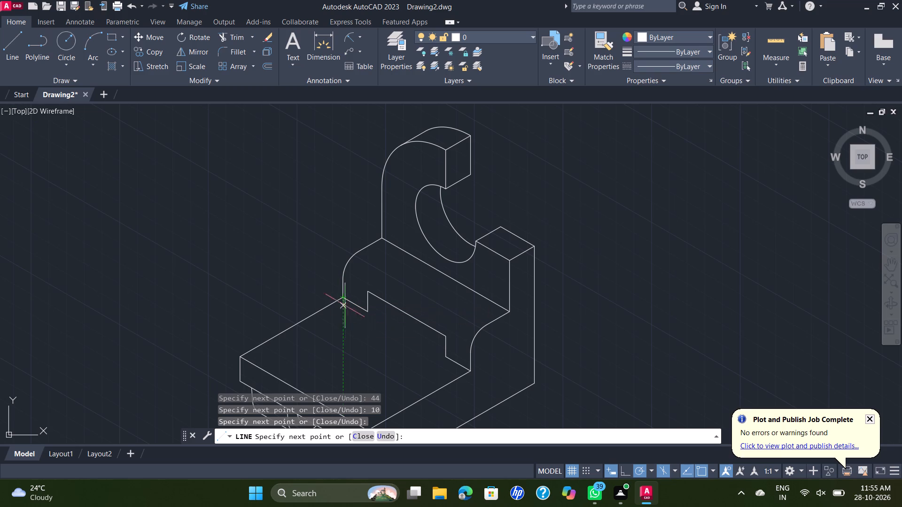
pyautogui.press('Escape')
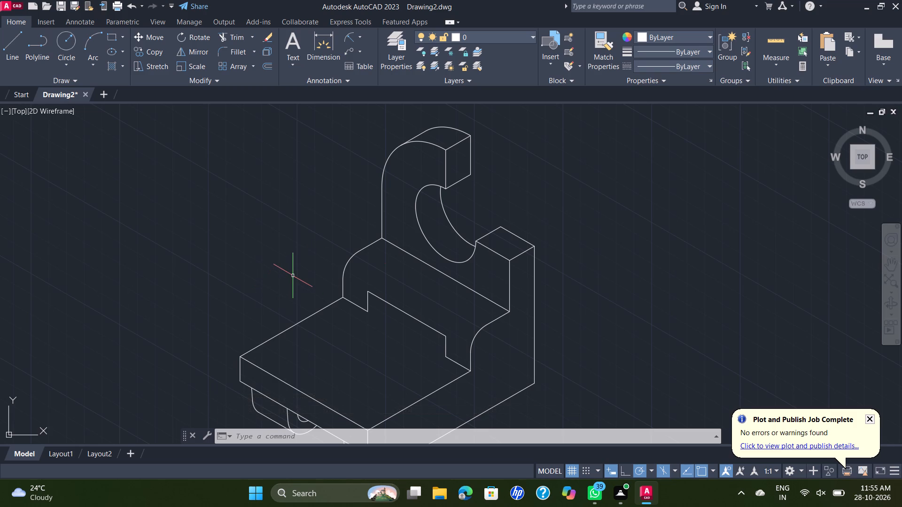
# Draw a 44-unit line at 330° closing the bottom of the opening at the curved step's foot.
pyautogui.press('space')
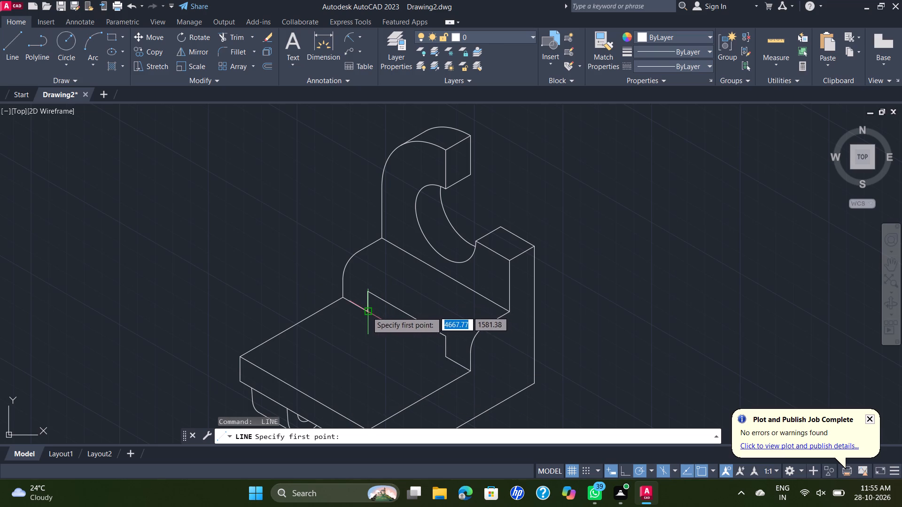
pyautogui.click(365, 313)
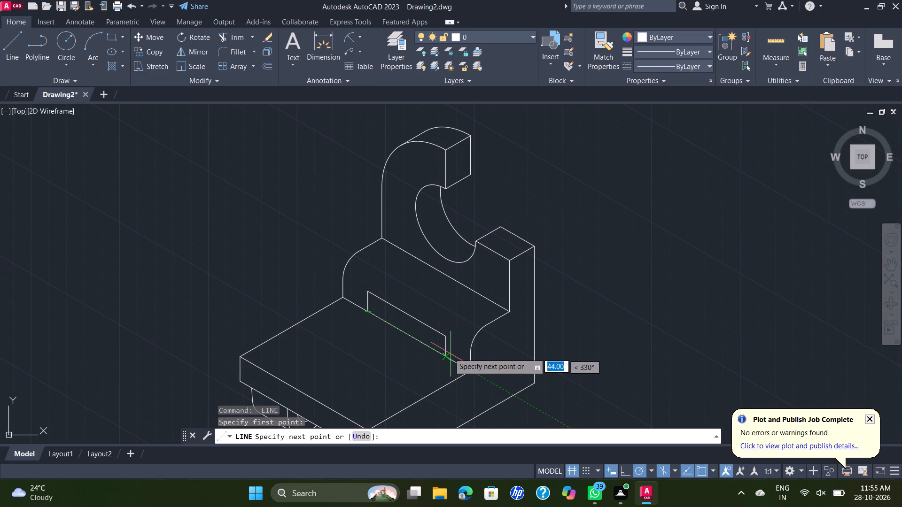
pyautogui.click(447, 358)
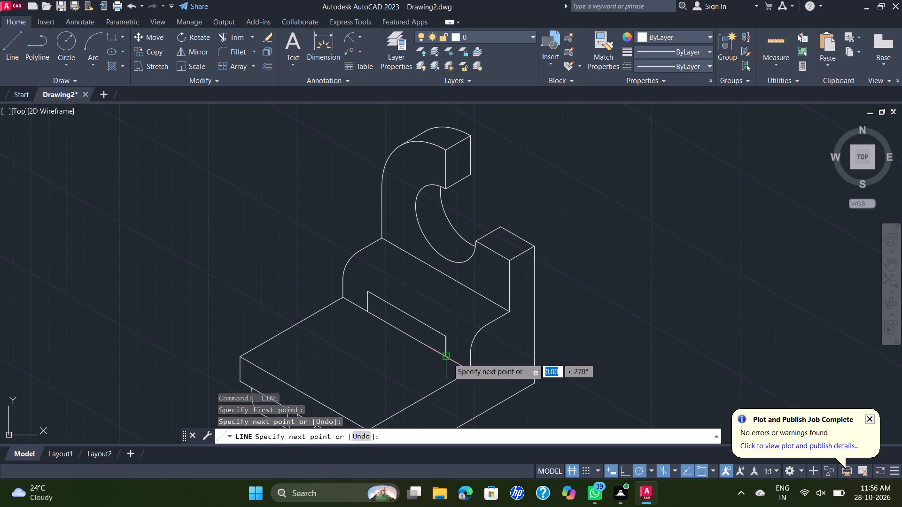
pyautogui.press('Escape')
# From the midpoint of the opening's bottom line, draw a 30-unit construction line at 210° across the base plate's top face.
pyautogui.press('l')
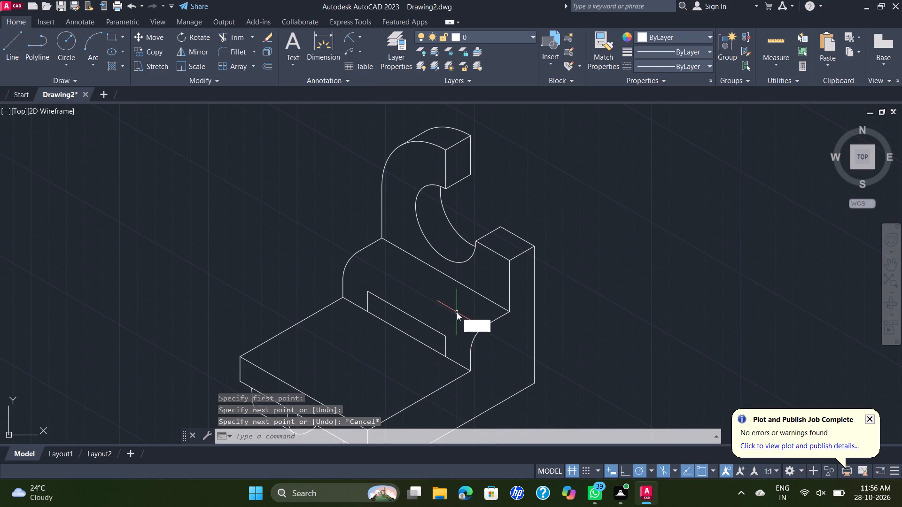
pyautogui.press('Return')
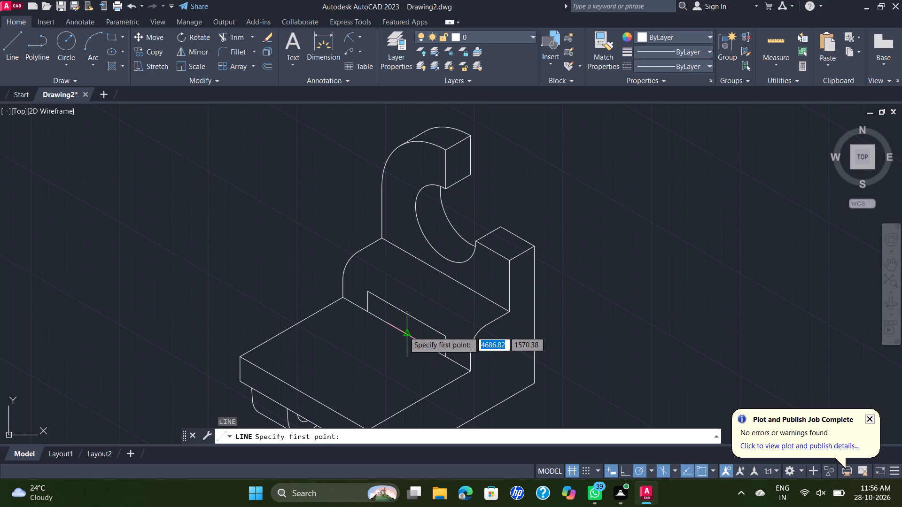
pyautogui.click(409, 334)
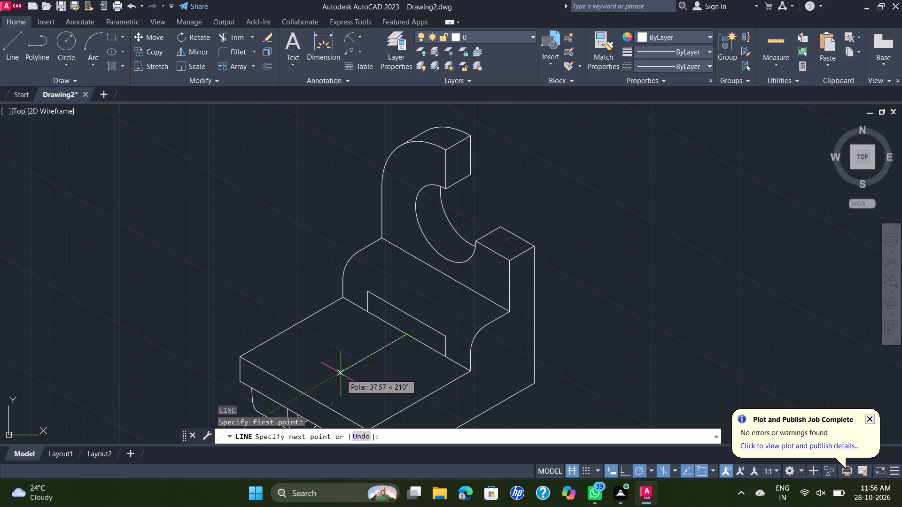
pyautogui.write('30')
pyautogui.press('Return')
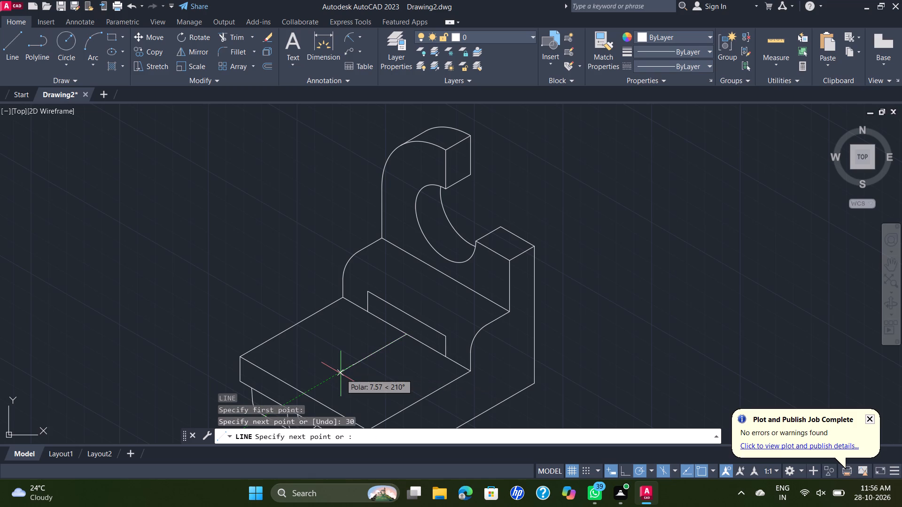
pyautogui.press('ctrl+alt+shift+super+space')
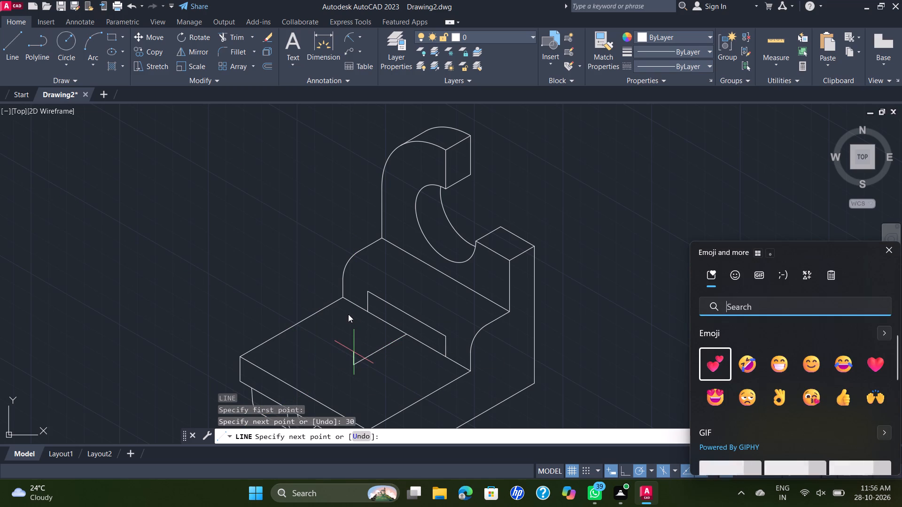
pyautogui.press('Escape')
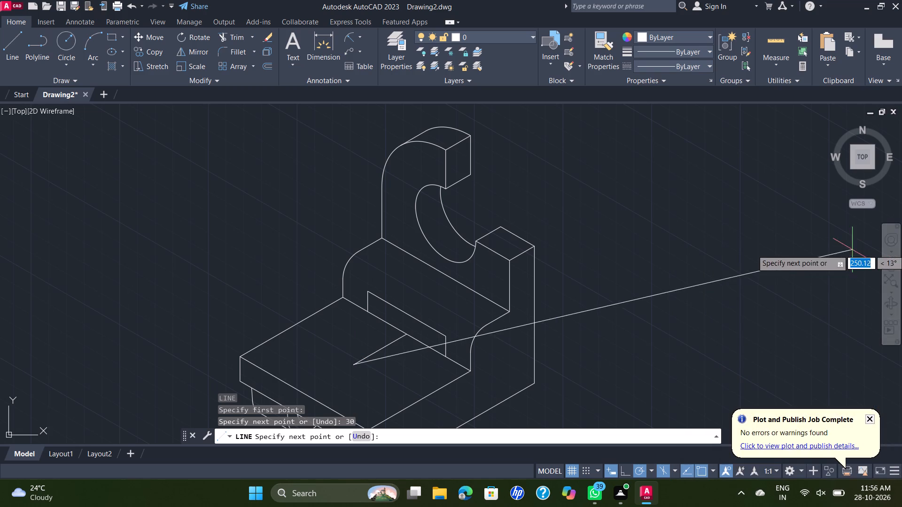
pyautogui.press('Escape')
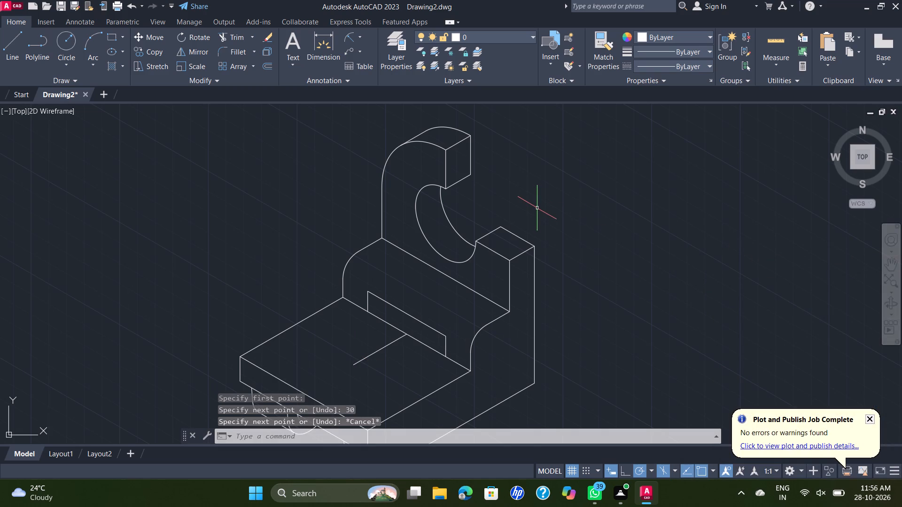
# Draw a radius 22 isocircle in the top isoplane, centred on the free end of the 30-unit construction line.
pyautogui.press('e')
pyautogui.press('l')
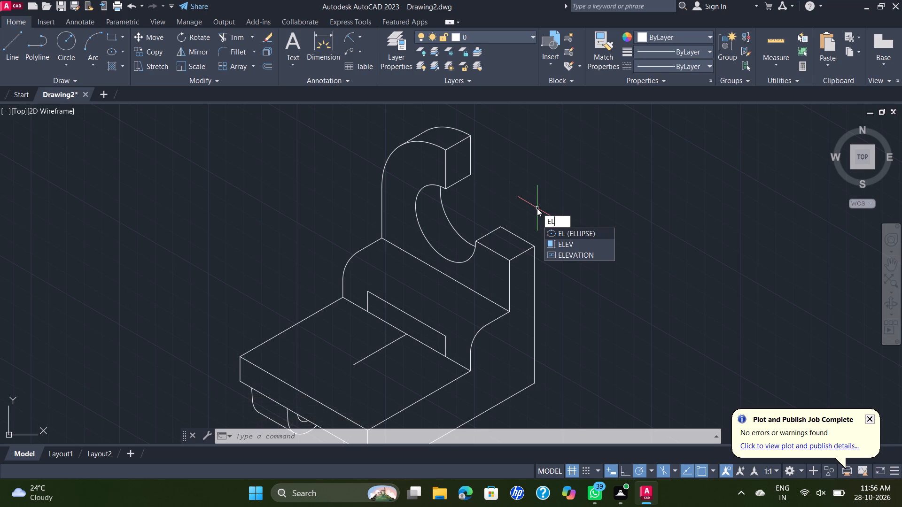
pyautogui.press('Return')
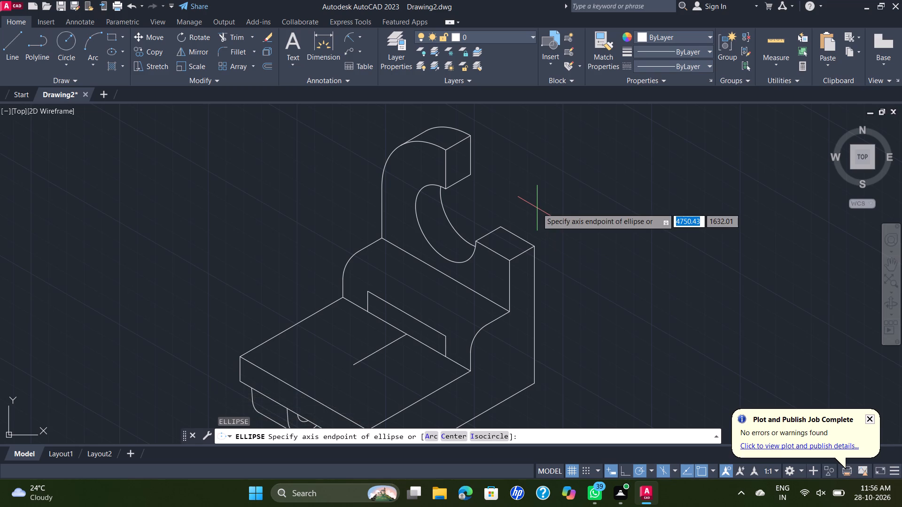
pyautogui.write('ISO')
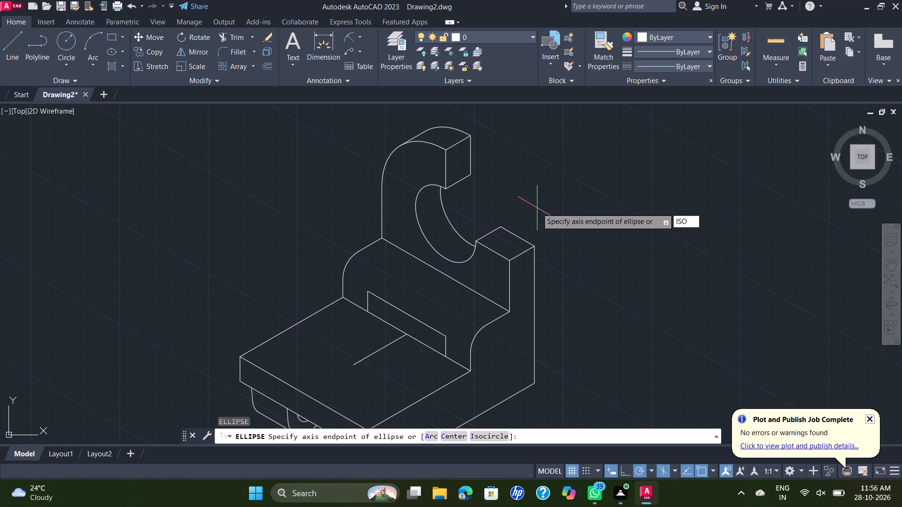
pyautogui.press('Return')
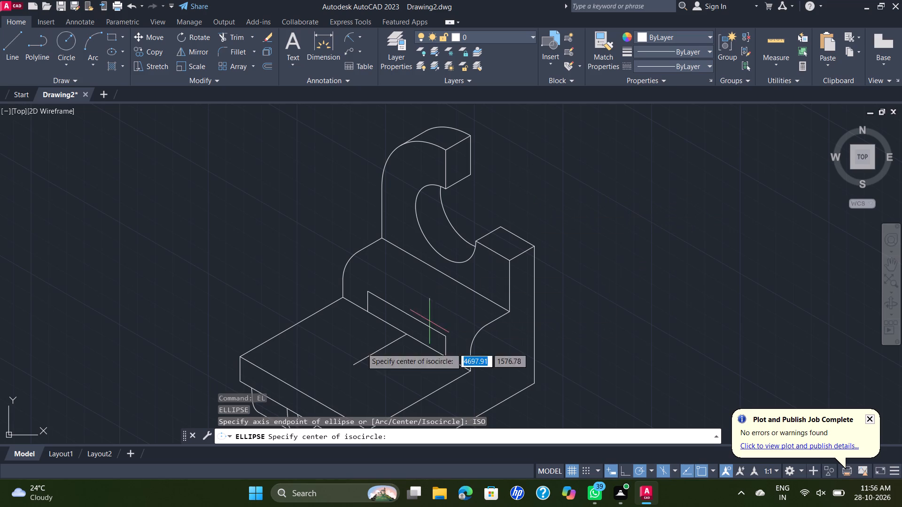
pyautogui.click(353, 363)
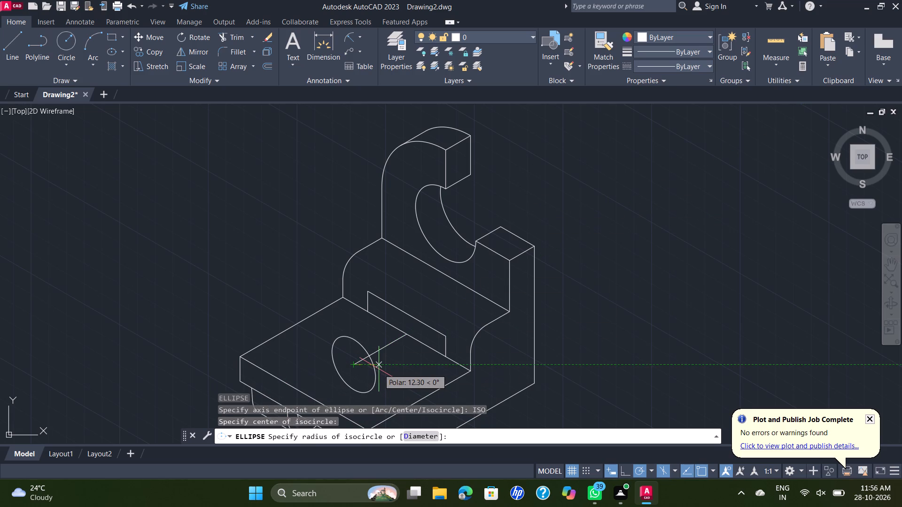
pyautogui.press('F5')
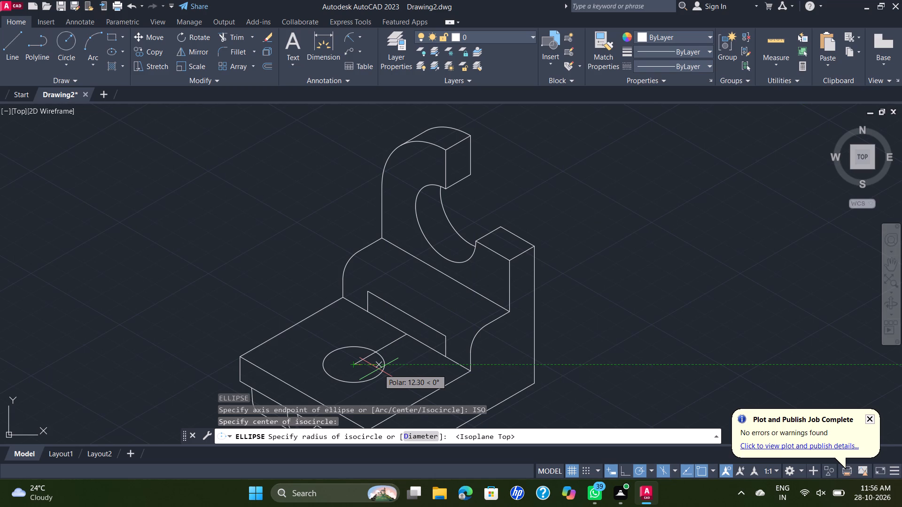
pyautogui.write('22')
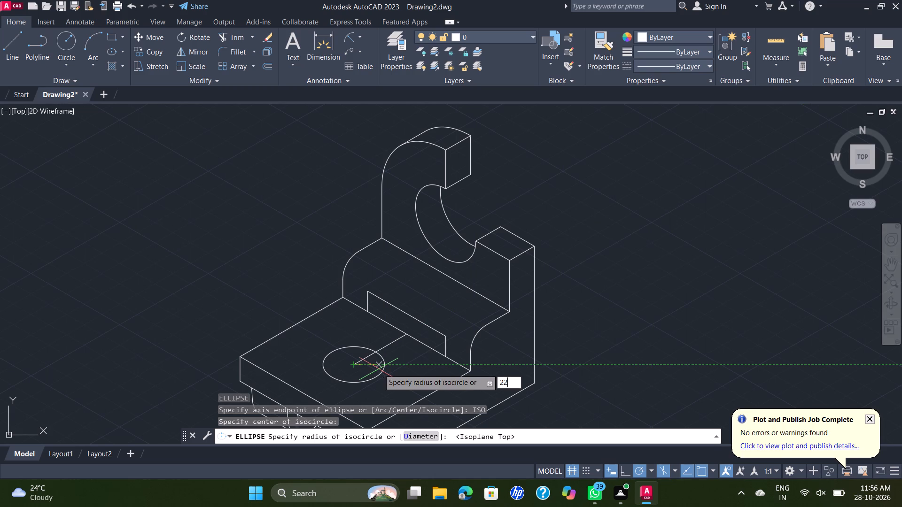
pyautogui.press('Return')
# Draw a concentric isocircle of diameter 24 inside the radius 22 isocircle on the base plate.
pyautogui.press('space')
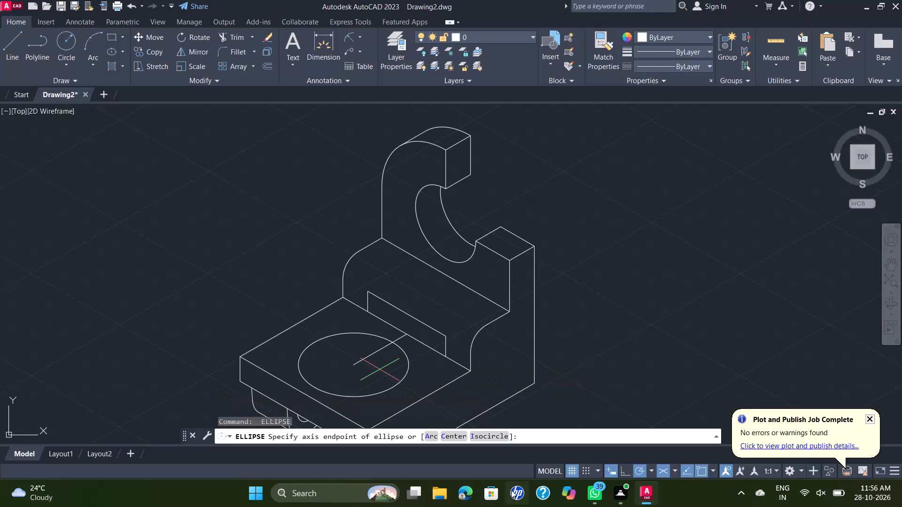
pyautogui.click(491, 436)
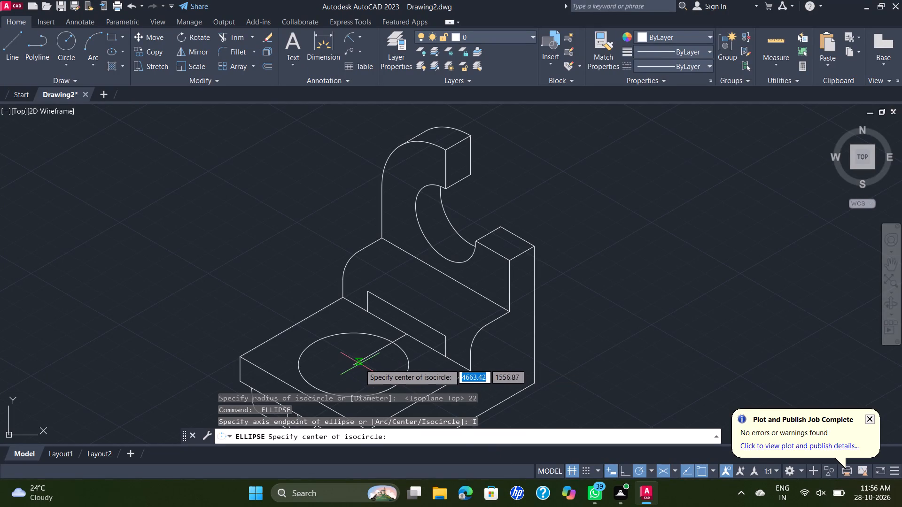
pyautogui.click(352, 367)
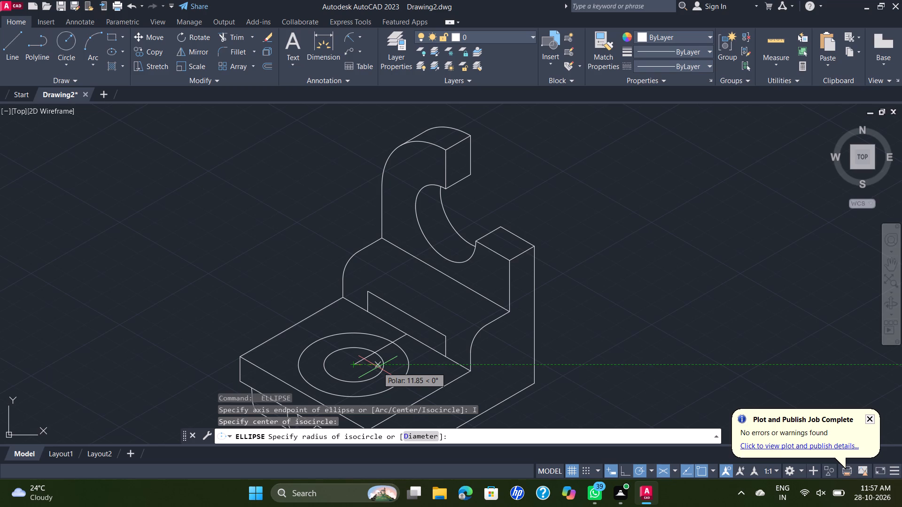
pyautogui.press('d')
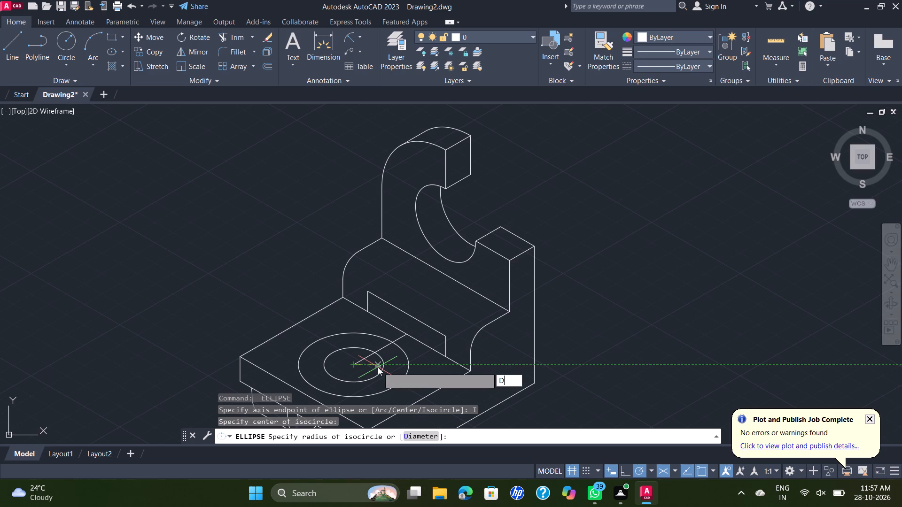
pyautogui.press('Return')
pyautogui.write('24')
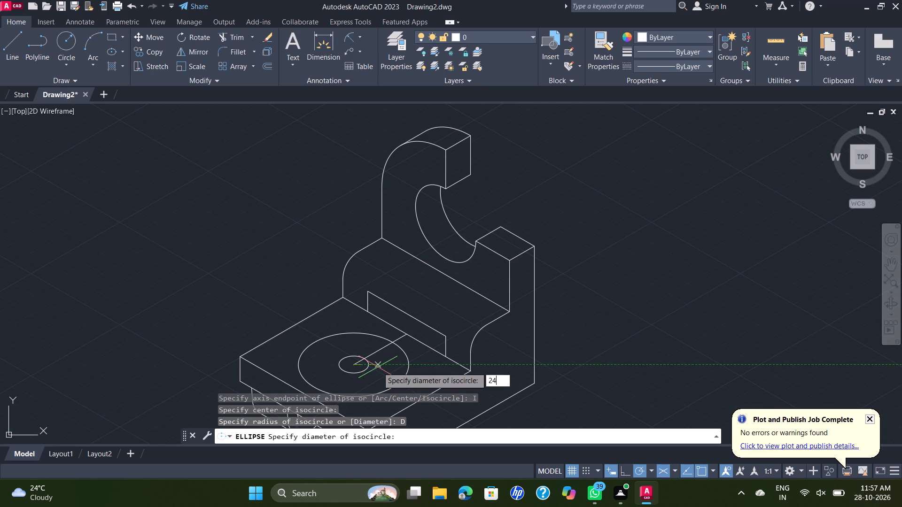
pyautogui.press('Return')
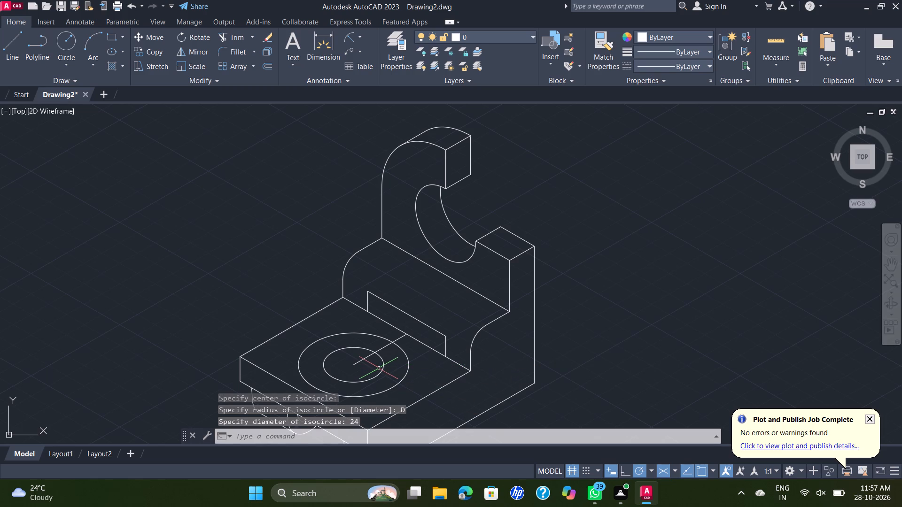
# Erase the 30-unit construction line between the opening's bottom edge and the isocircles' centre.
pyautogui.click(386, 350)
pyautogui.click(380, 348)
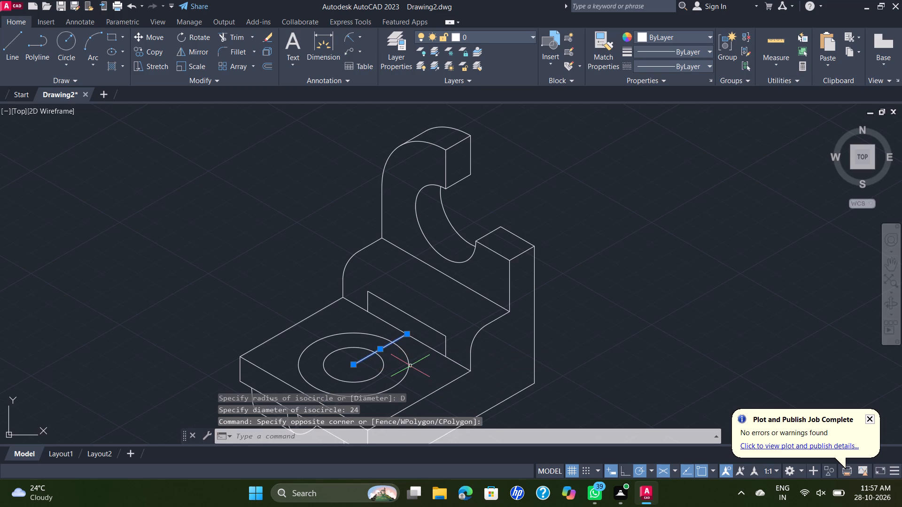
pyautogui.press('Delete')
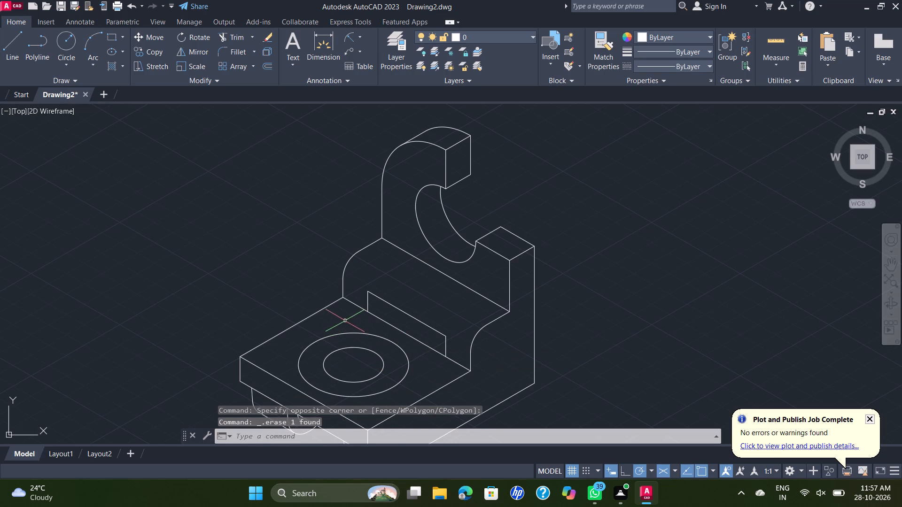
# From the isocircles' centre, draw one line about 31 units at 150° and another at 330° extending past the base plate's edge.
pyautogui.scroll(-1, 345, 320)
pyautogui.moveTo(345, 320); pyautogui.dragTo(340, 307, button='middle')
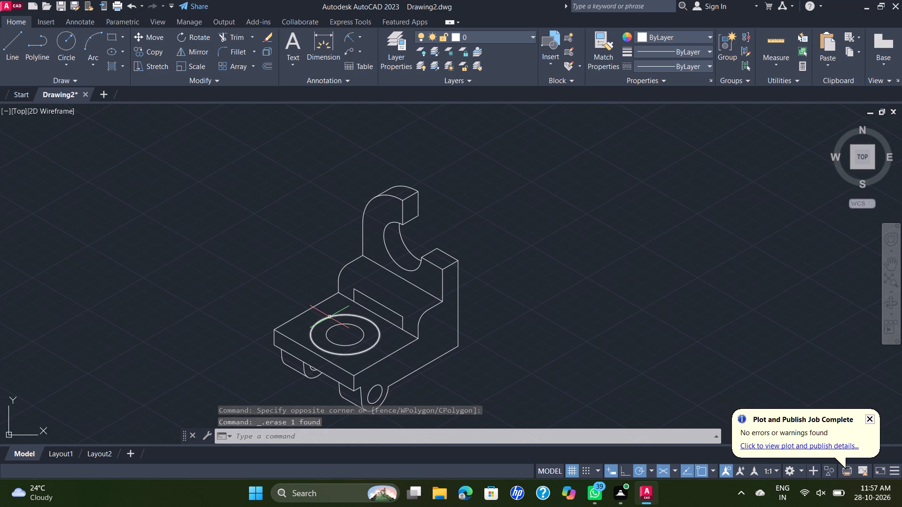
pyautogui.press('l')
pyautogui.press('Return')
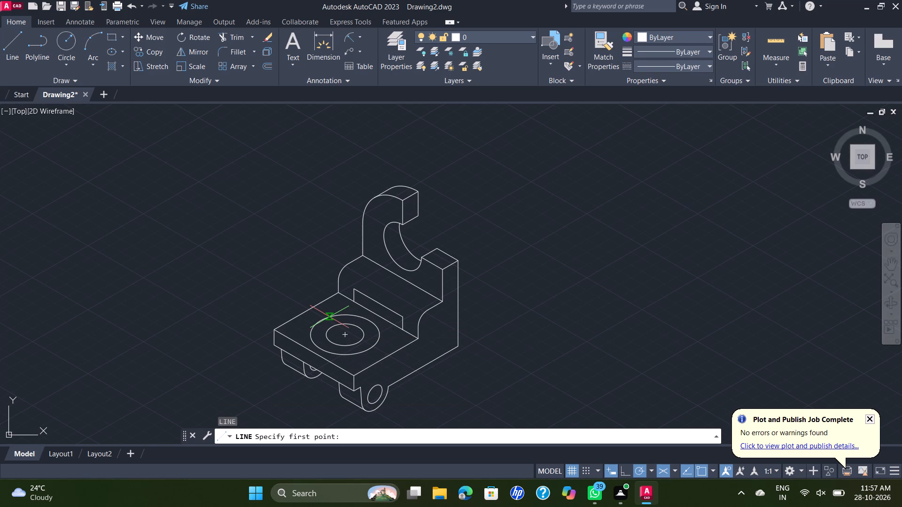
pyautogui.scroll(1, 329, 317)
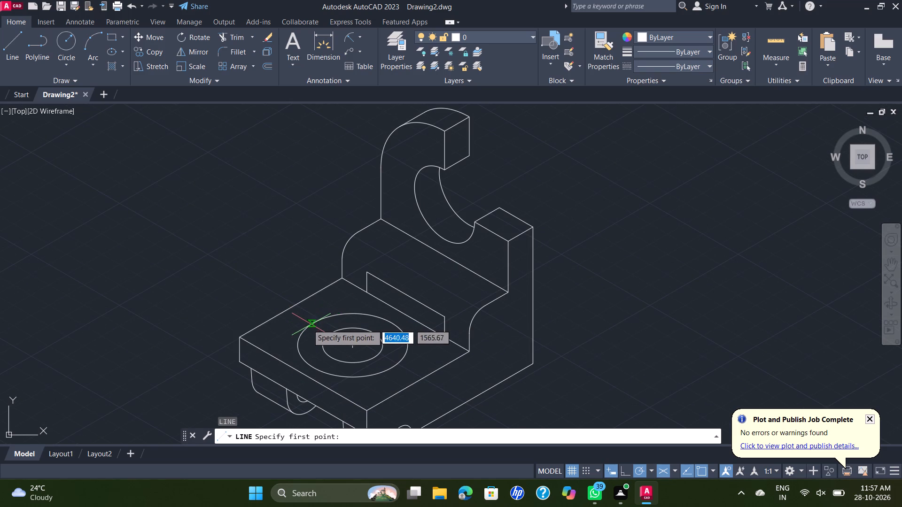
pyautogui.click(352, 346)
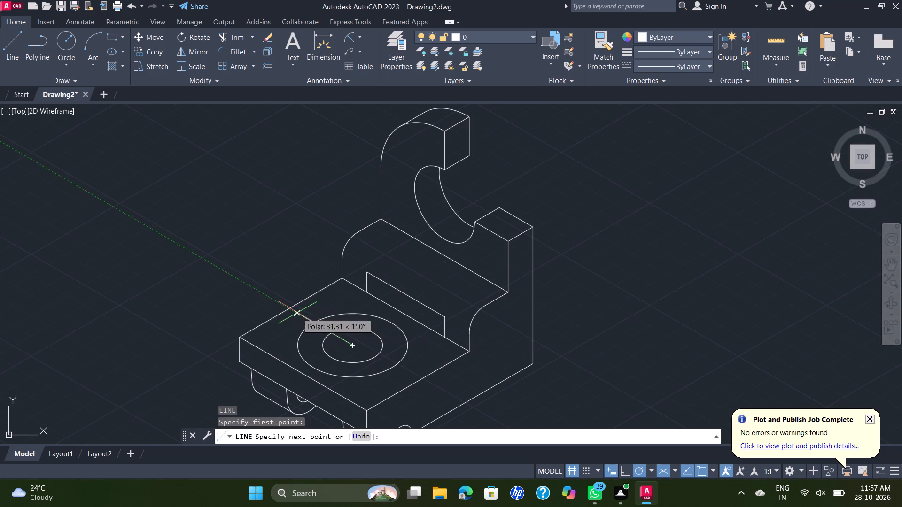
pyautogui.click(297, 312)
pyautogui.press('`')
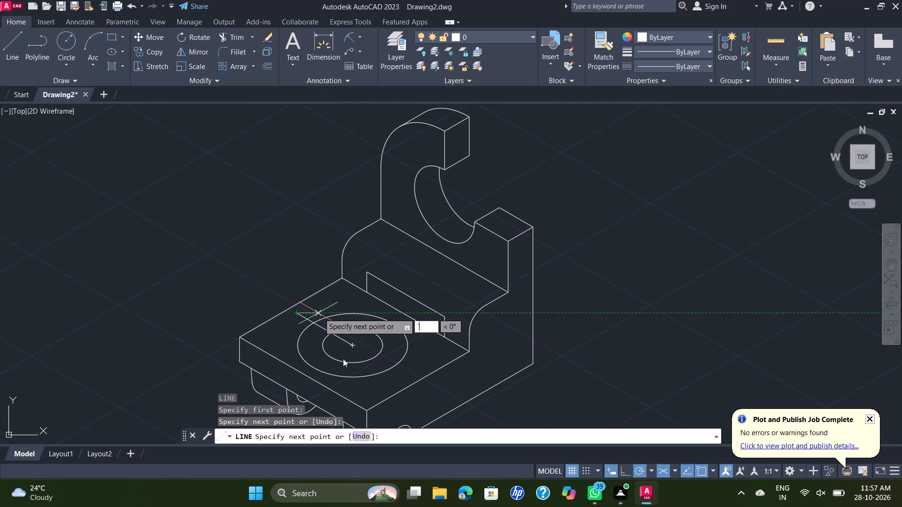
pyautogui.press('Escape')
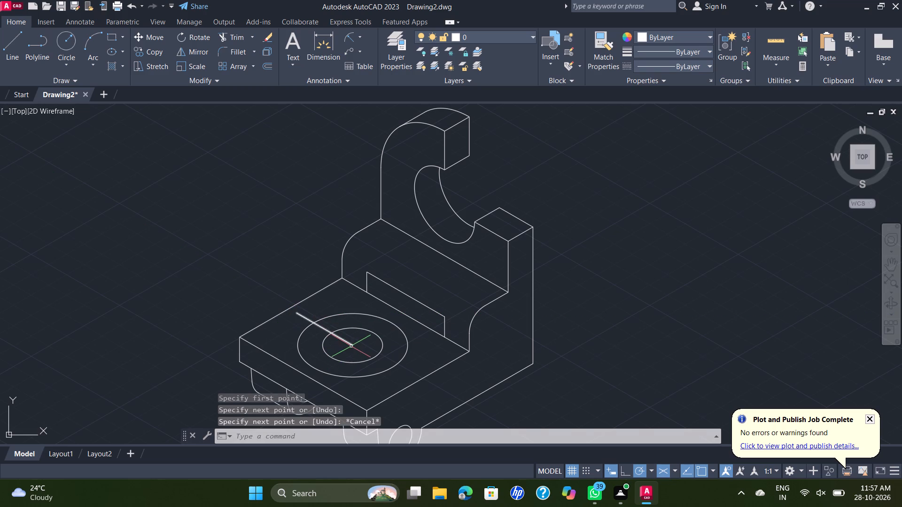
pyautogui.press('space')
pyautogui.click(351, 346)
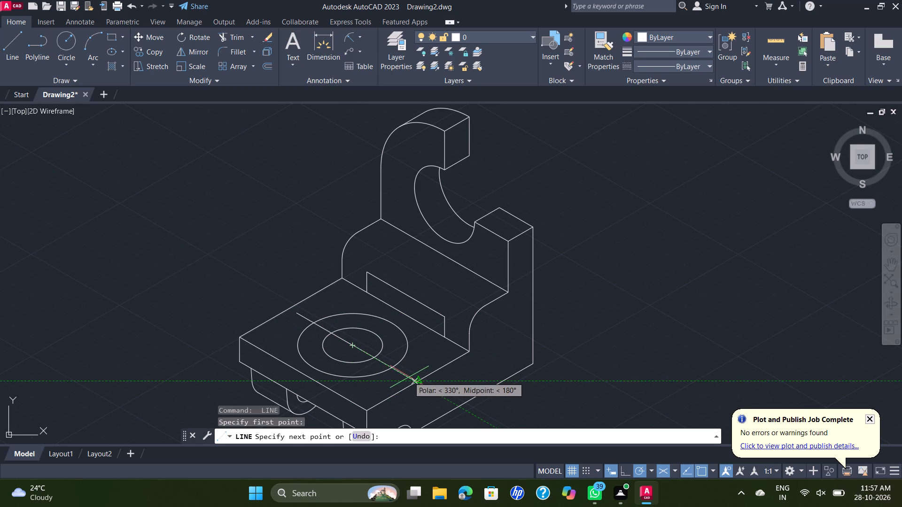
pyautogui.click(443, 399)
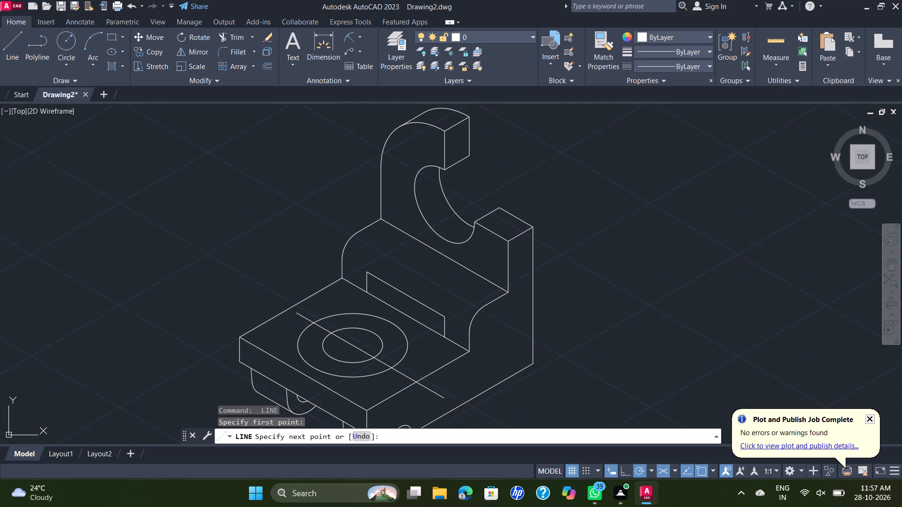
pyautogui.press('Escape')
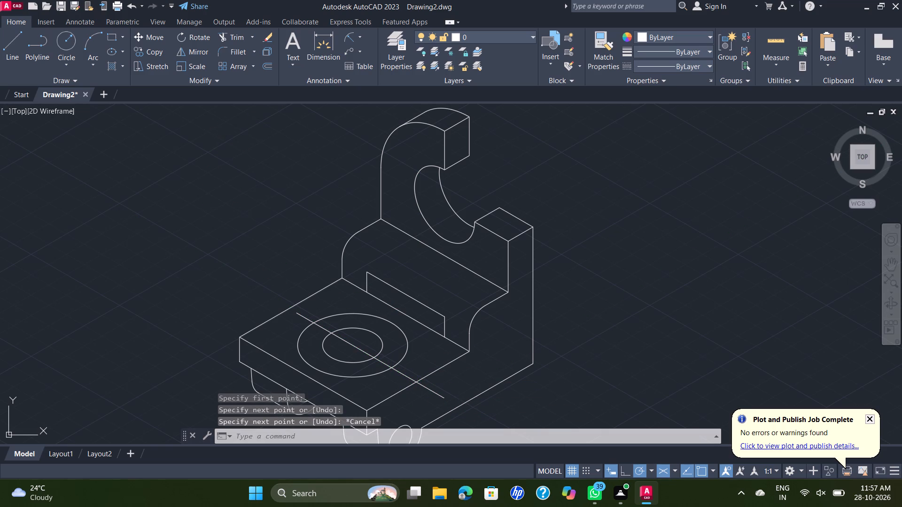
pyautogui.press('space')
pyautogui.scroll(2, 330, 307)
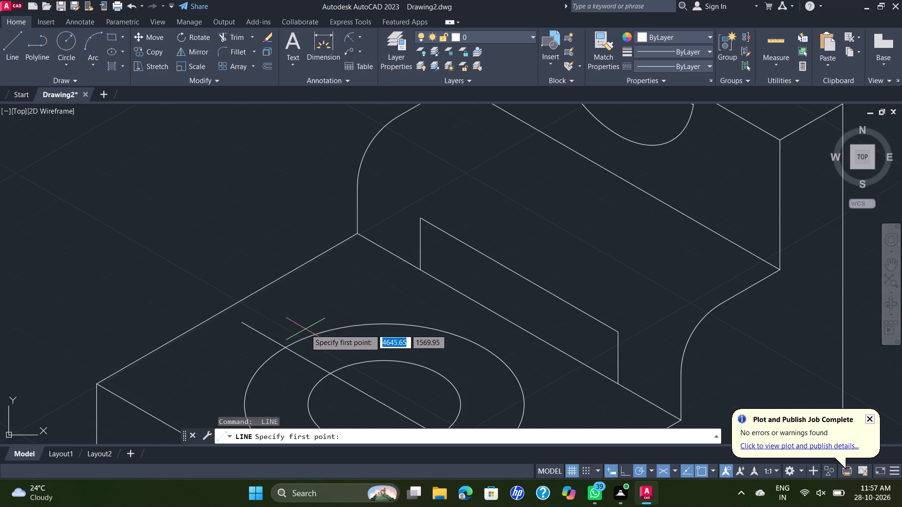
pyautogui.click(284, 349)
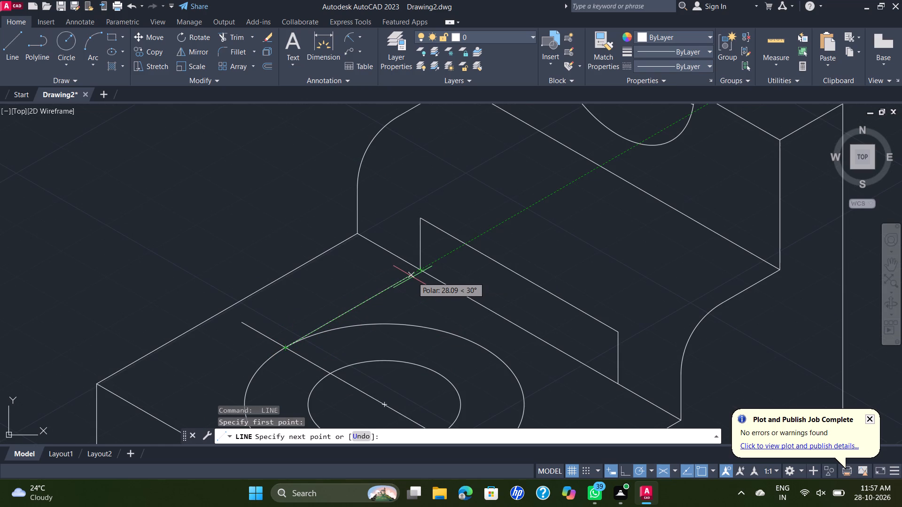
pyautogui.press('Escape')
# Copy the two isocircles and their two centre lines from the circles' centre 10 units straight up.
pyautogui.scroll(-1, 376, 308)
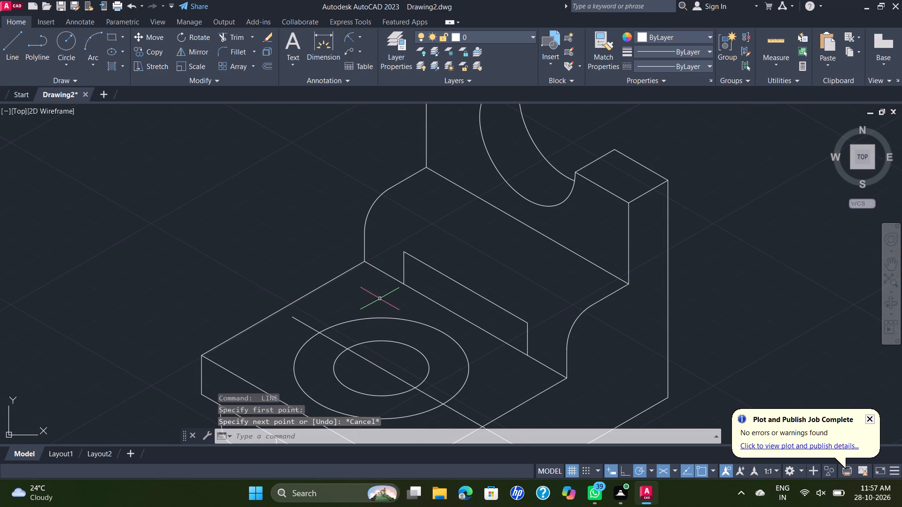
pyautogui.click(388, 292)
pyautogui.click(341, 384)
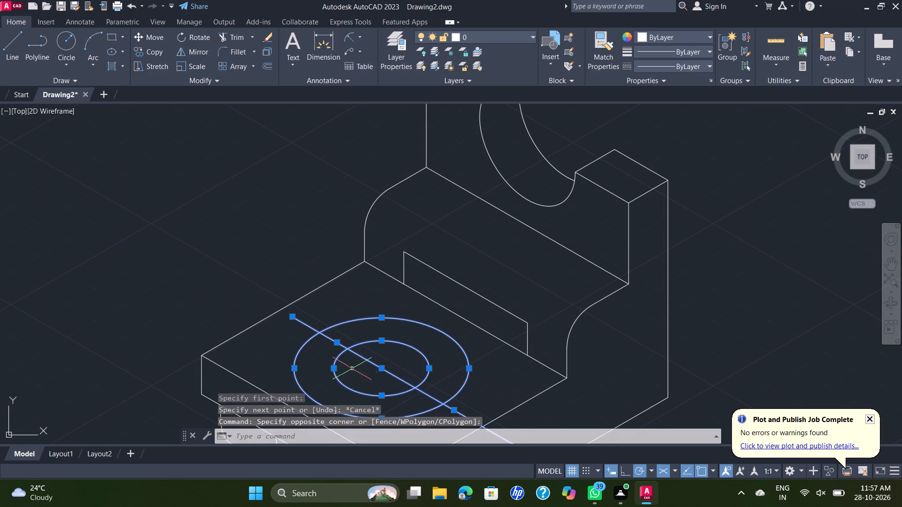
pyautogui.scroll(-2, 378, 320)
pyautogui.scroll(1, 382, 315)
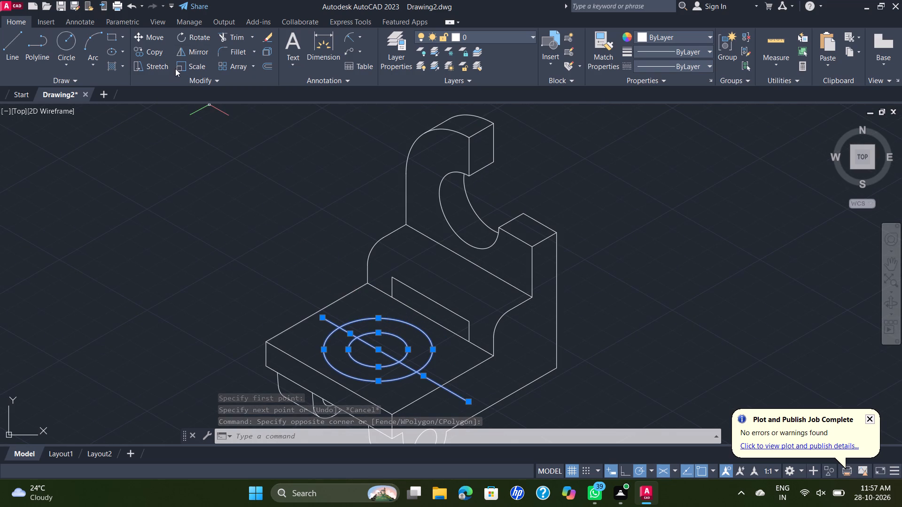
pyautogui.press('c')
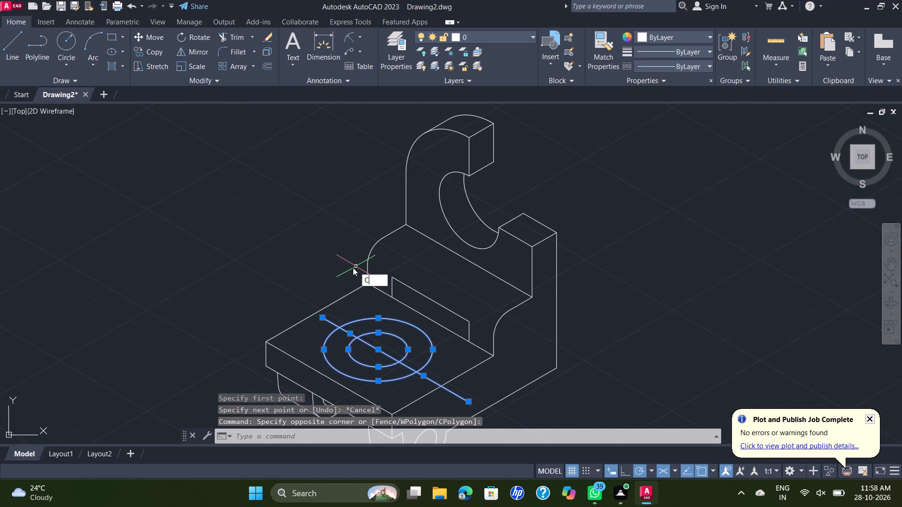
pyautogui.press('o')
pyautogui.press('Return')
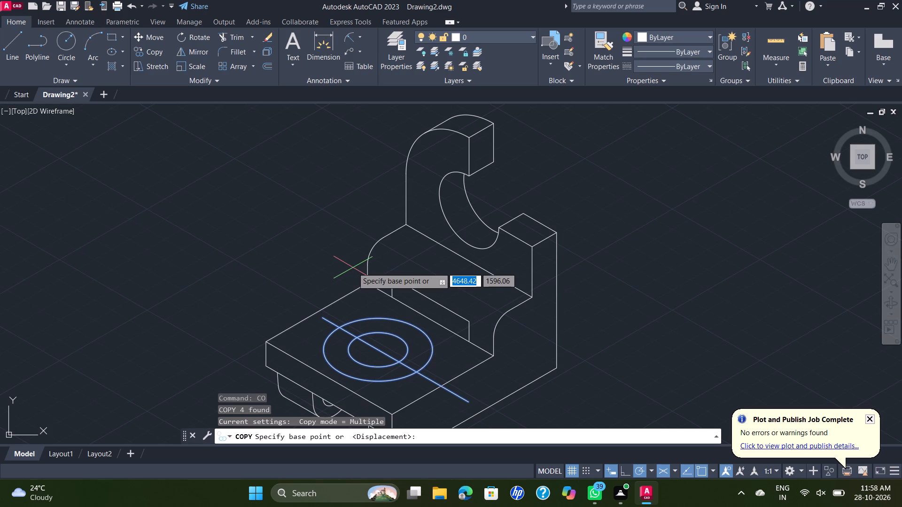
pyautogui.click(376, 353)
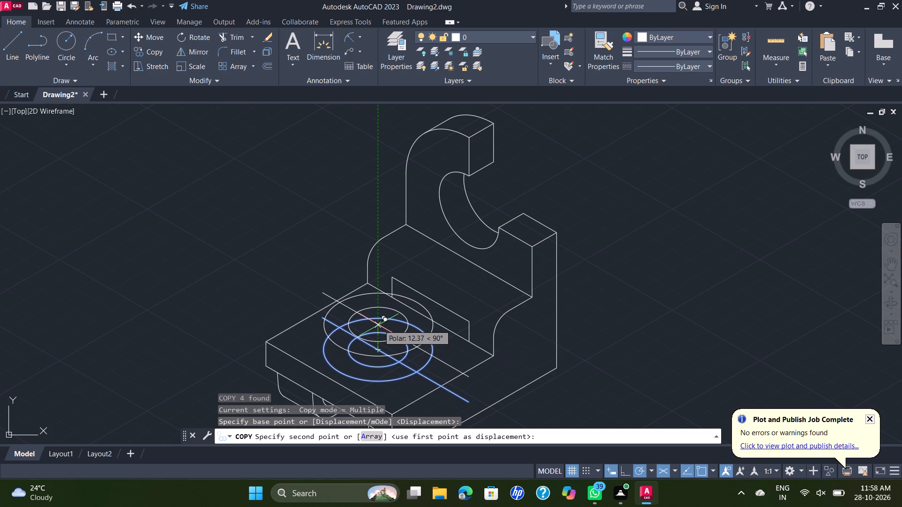
pyautogui.write('10')
pyautogui.press('Return')
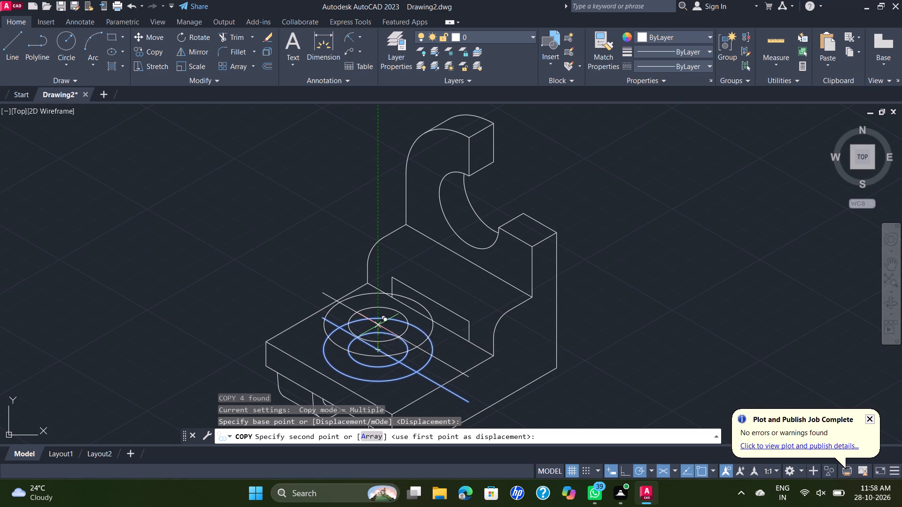
pyautogui.scroll(2, 379, 325)
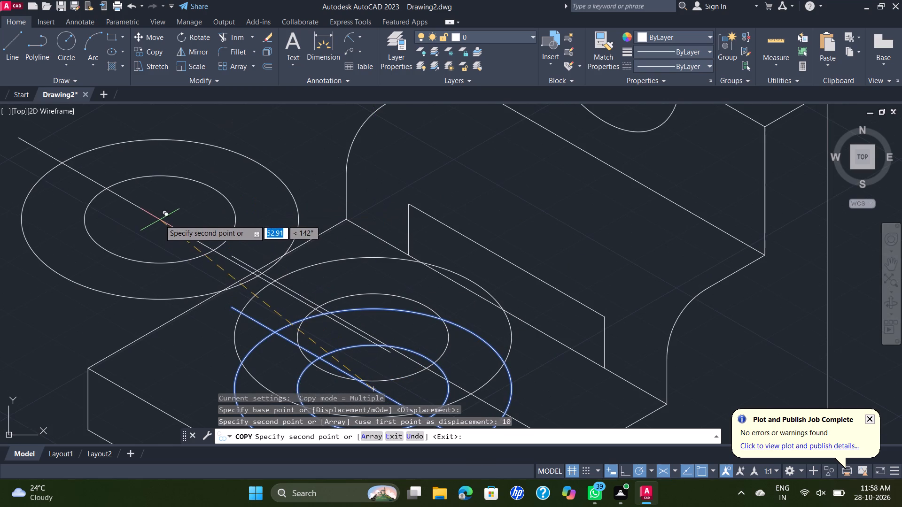
pyautogui.press('Escape')
# Erase the original 330° centre line and the original diameter 24 isocircle on the base plate's top face.
pyautogui.scroll(-2, 210, 206)
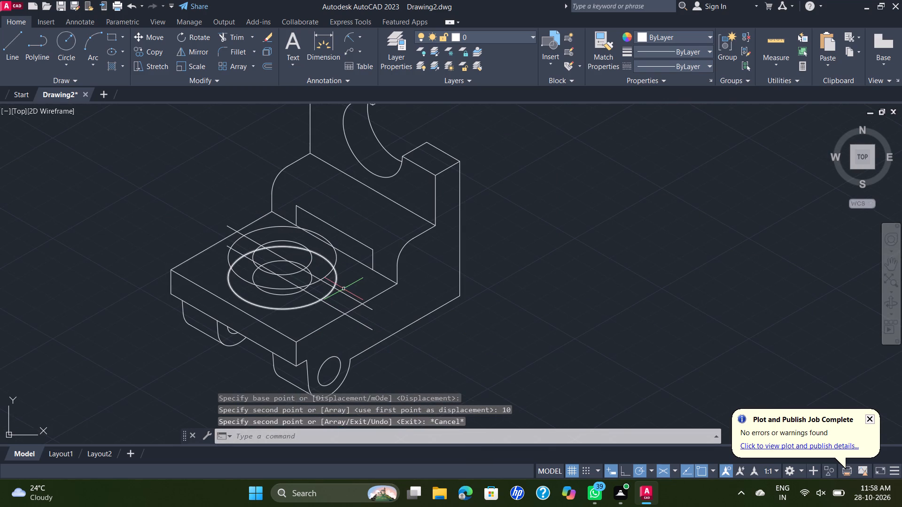
pyautogui.click(344, 292)
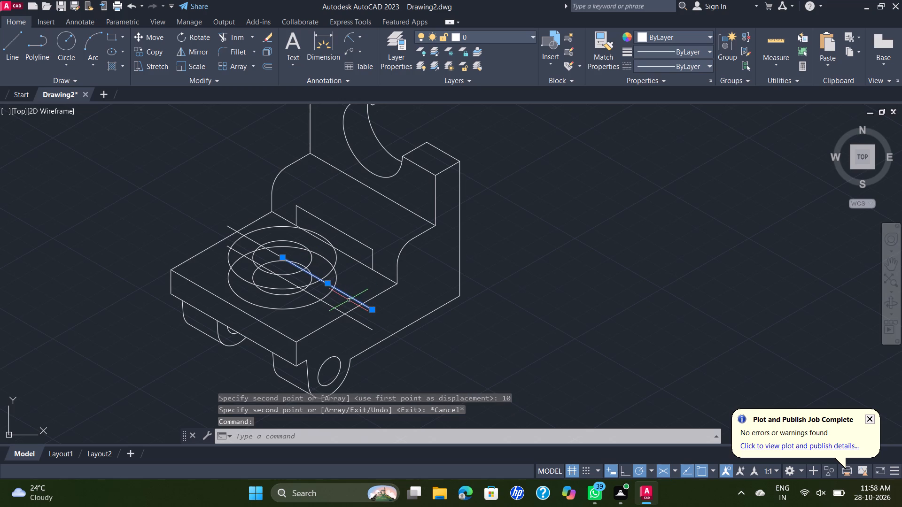
pyautogui.press('Escape')
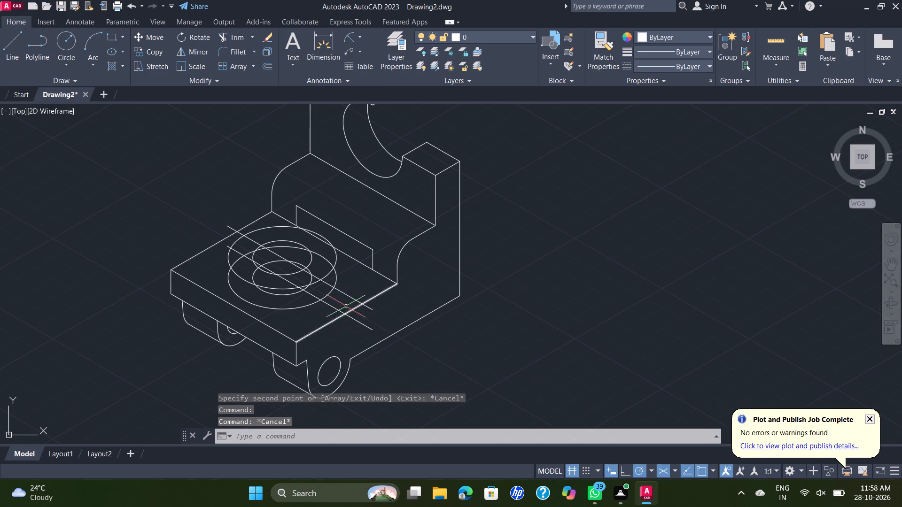
pyautogui.click(334, 312)
pyautogui.click(324, 319)
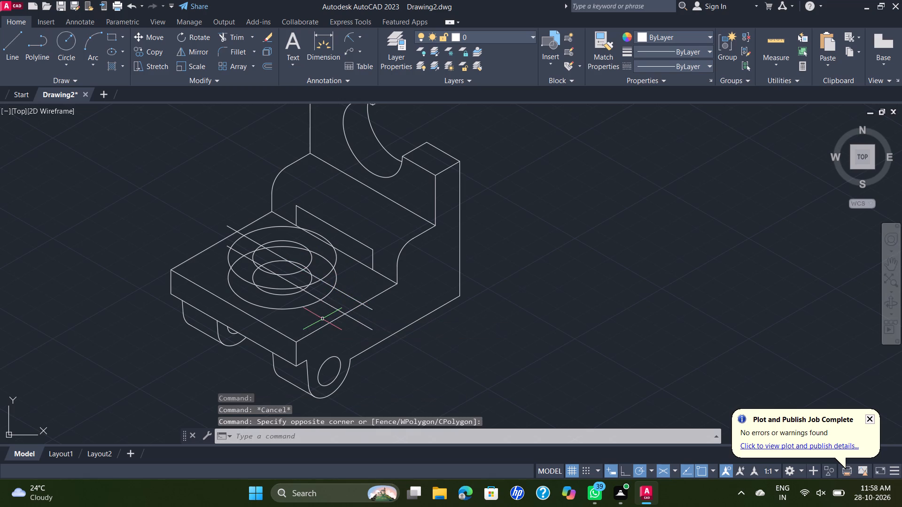
pyautogui.click(334, 307)
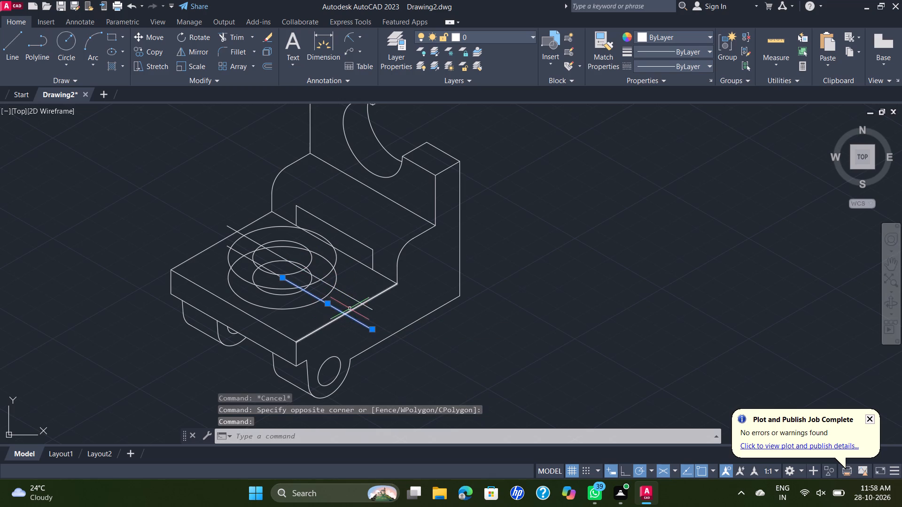
pyautogui.press('Delete')
pyautogui.click(301, 290)
pyautogui.press('Delete')
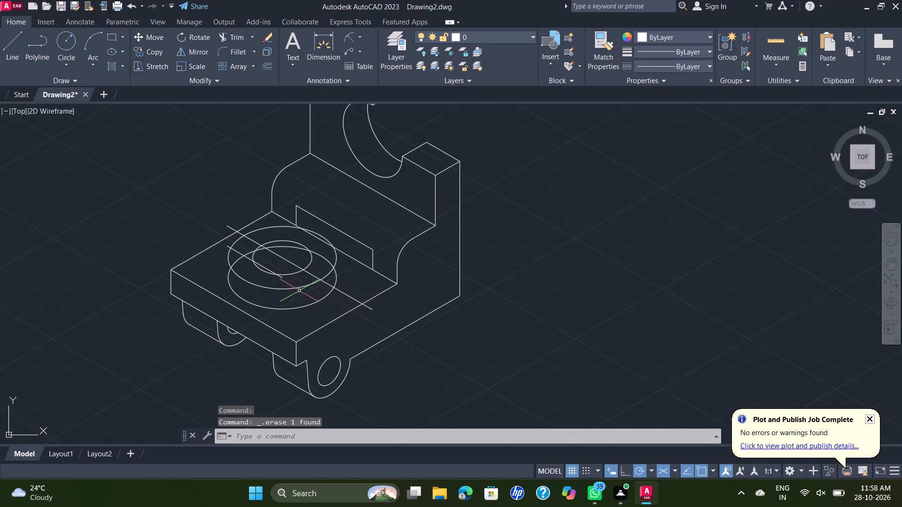
# Erase the original 150° centre line on the base plate, keeping the raised copies.
pyautogui.click(350, 294)
pyautogui.press('Delete')
pyautogui.press('Escape')
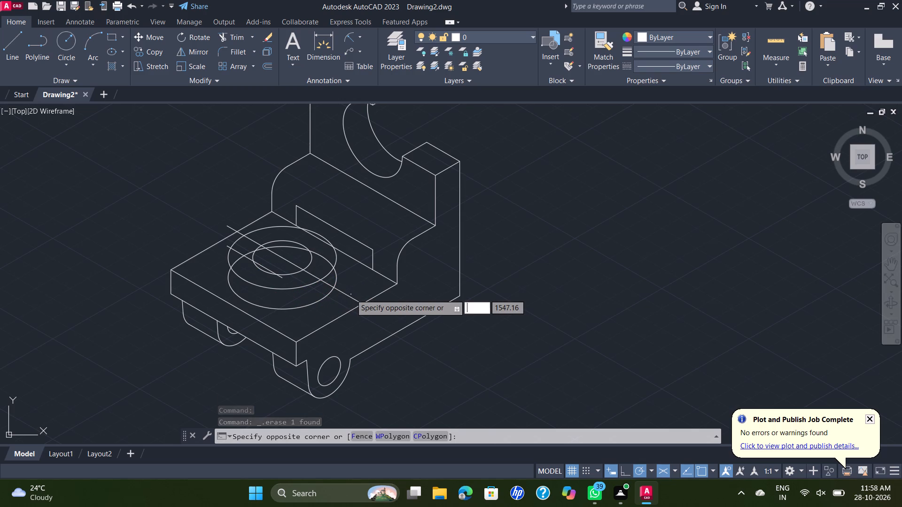
pyautogui.click(354, 300)
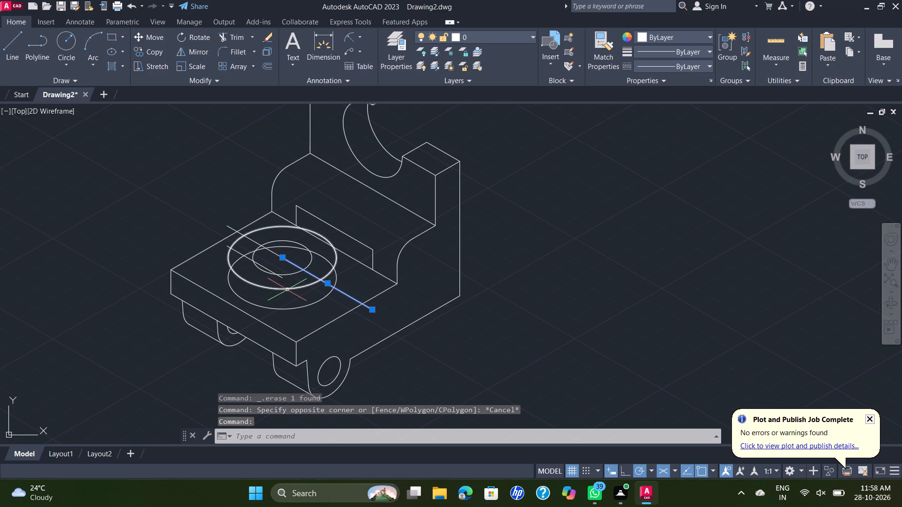
pyautogui.press('Escape')
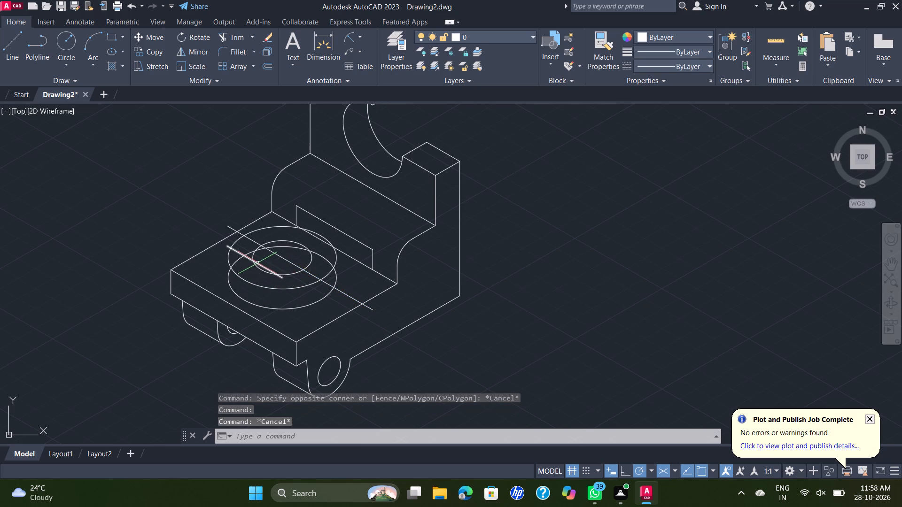
pyautogui.click(251, 261)
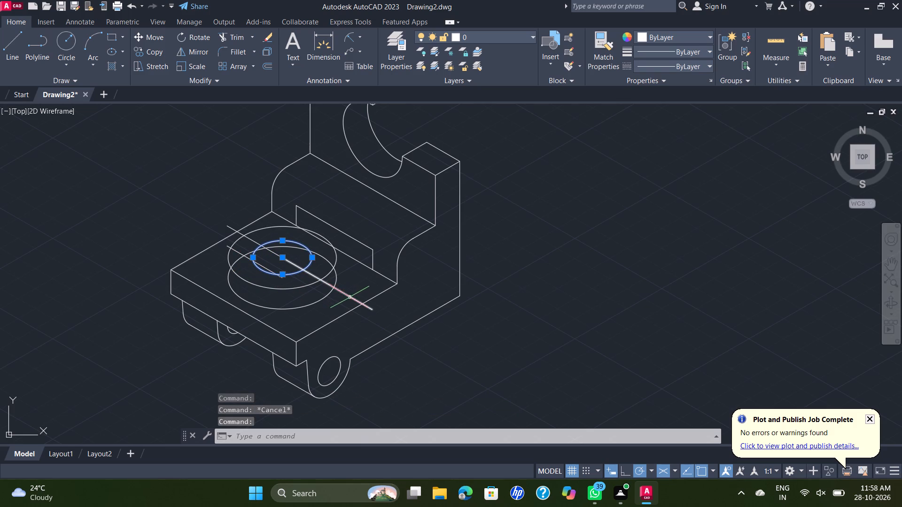
pyautogui.press('Escape')
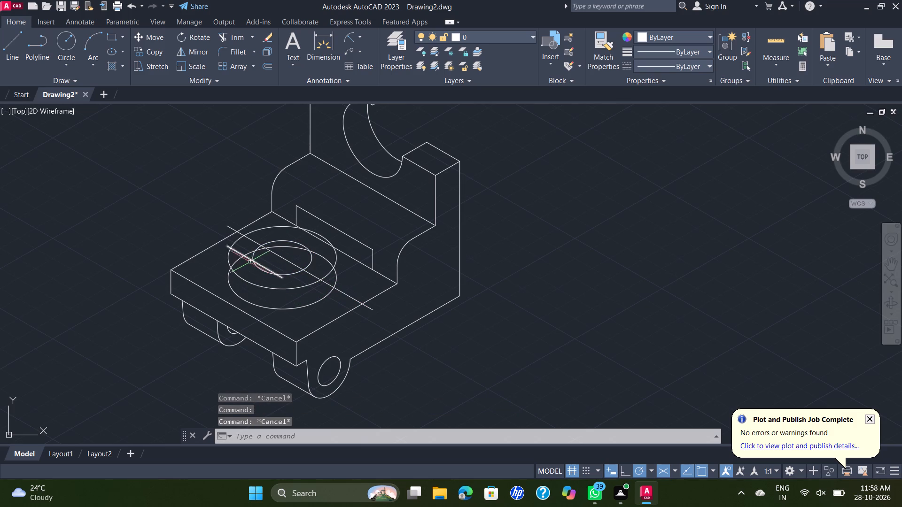
pyautogui.click(247, 257)
pyautogui.press('Delete')
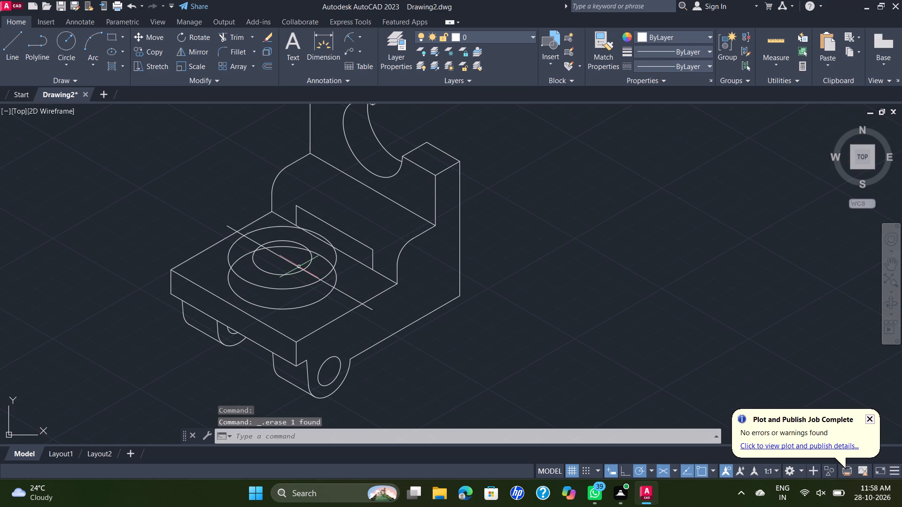
# Draw two 30-unit lines at 30° from the raised radius 22 isocircle's crossings with its centre lines to the opening's two top corners.
pyautogui.scroll(2, 308, 257)
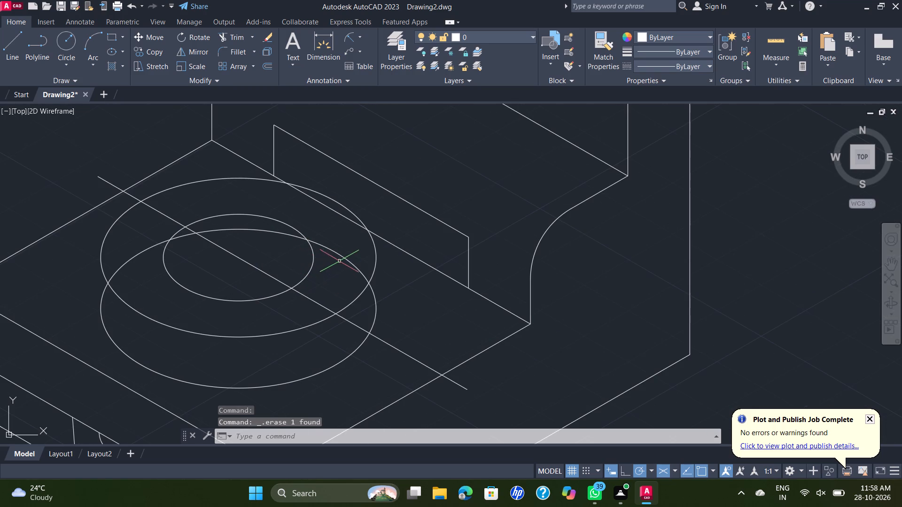
pyautogui.scroll(-1, 357, 246)
pyautogui.moveTo(355, 245); pyautogui.dragTo(328, 269, button='middle')
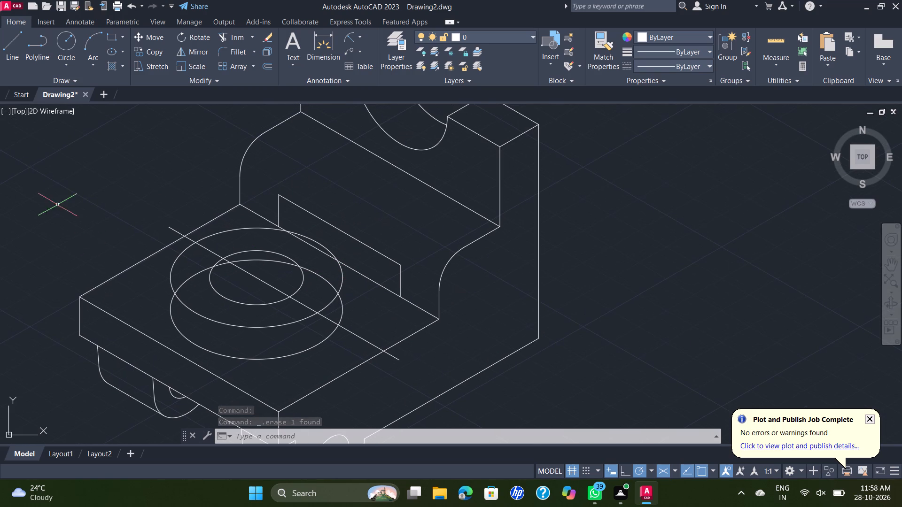
pyautogui.click(12, 38)
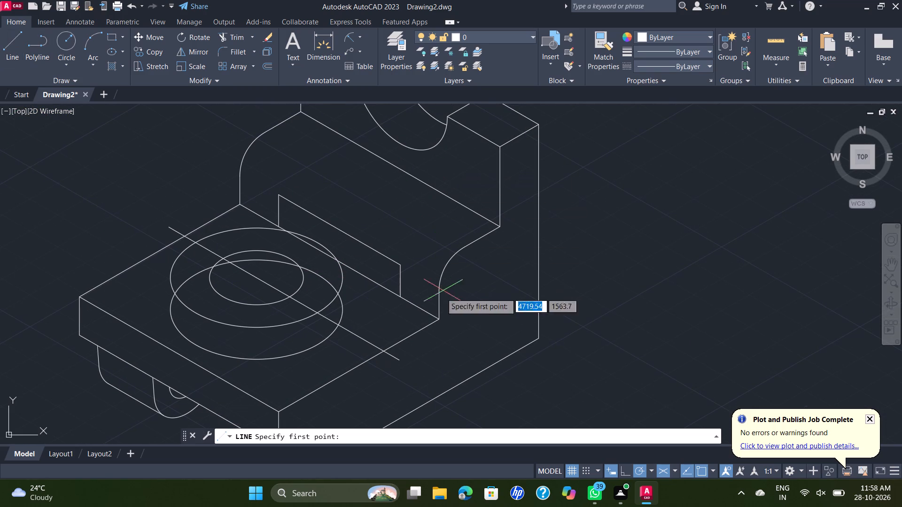
pyautogui.click(319, 313)
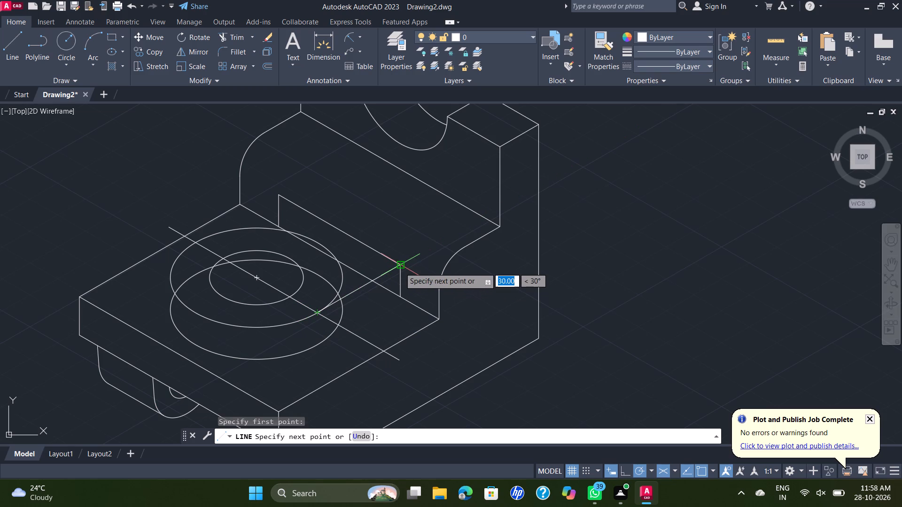
pyautogui.click(400, 268)
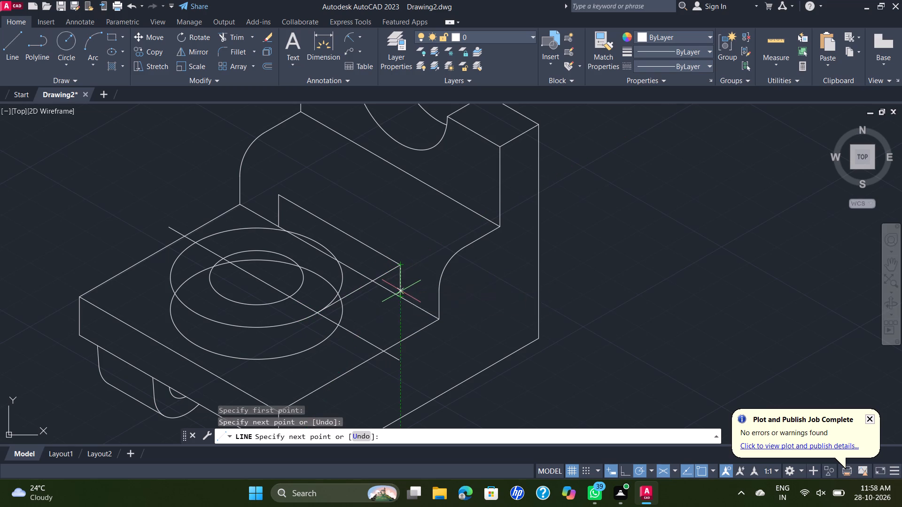
pyautogui.press('Escape')
pyautogui.press('space')
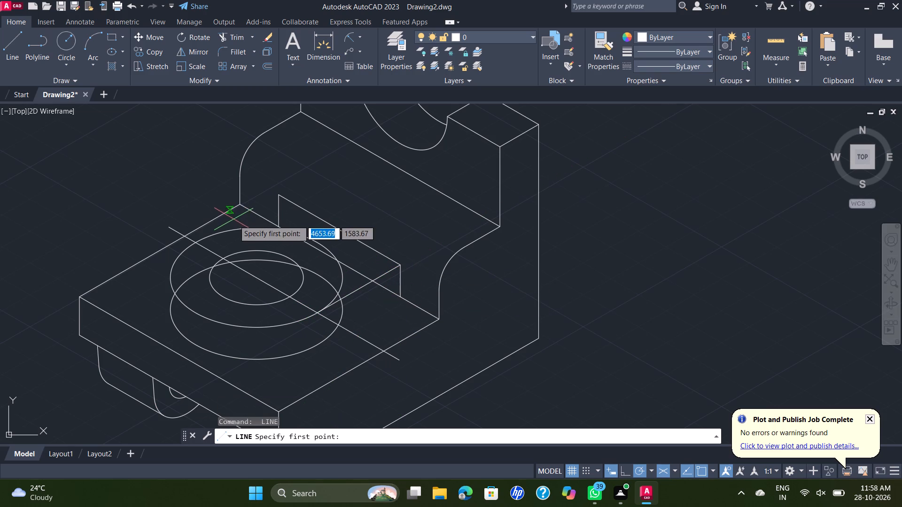
pyautogui.click(194, 242)
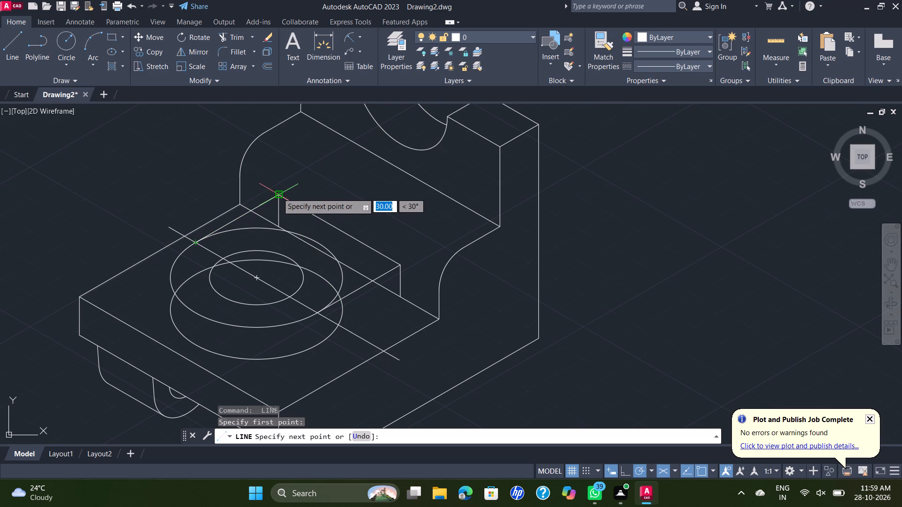
pyautogui.click(278, 193)
pyautogui.press('Escape')
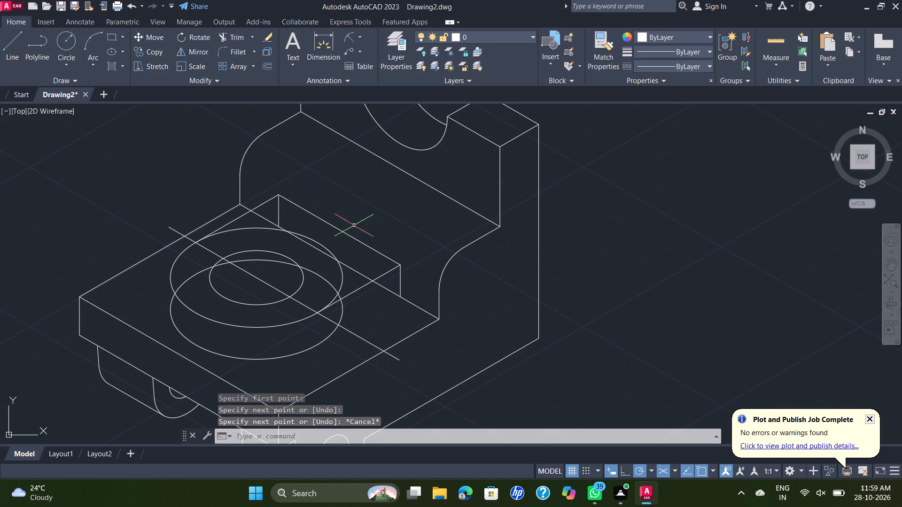
# Erase the two remaining centre lines through the raised isocircles.
pyautogui.click(282, 278)
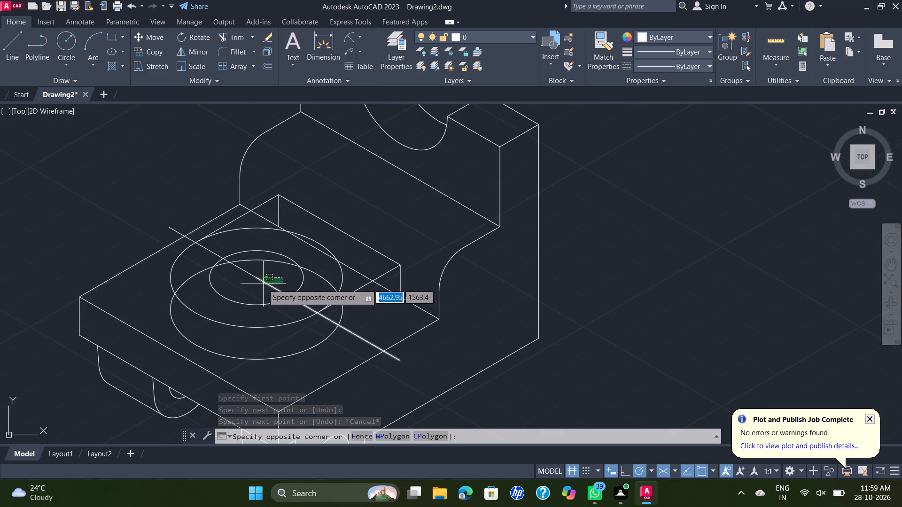
pyautogui.click(238, 277)
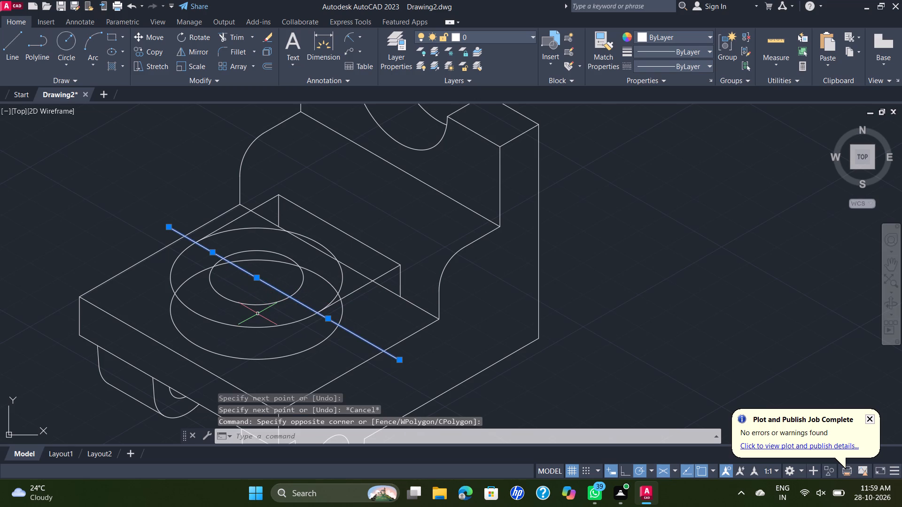
pyautogui.press('Delete')
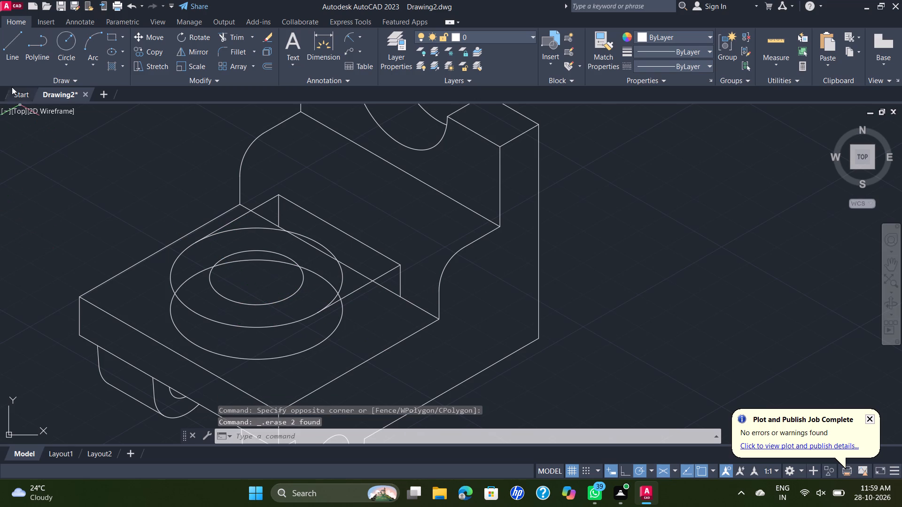
# Draw a 10-unit vertical line joining the side quadrants of the raised and lower radius 22 isocircles.
pyautogui.click(9, 38)
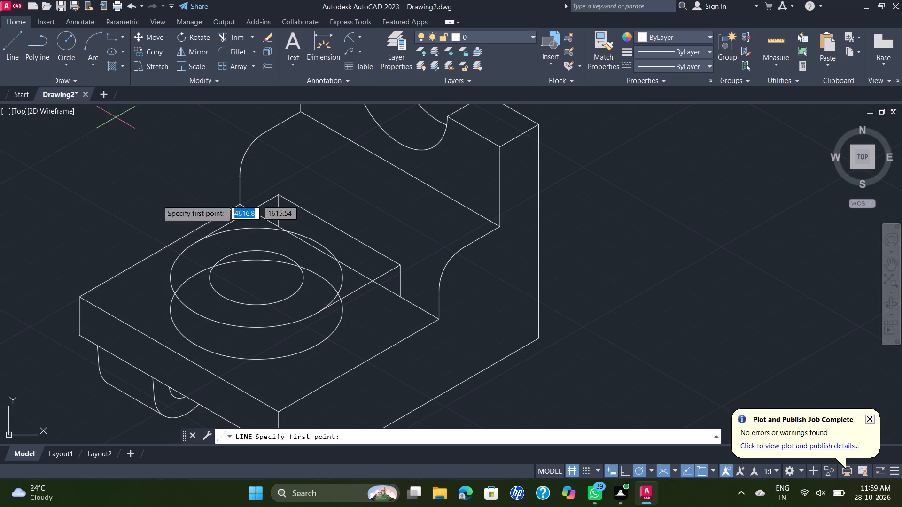
pyautogui.click(171, 278)
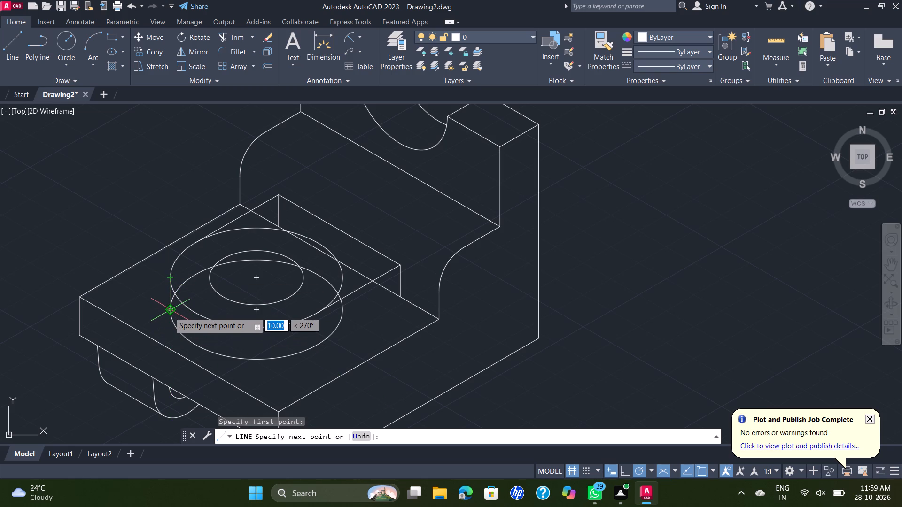
pyautogui.click(169, 312)
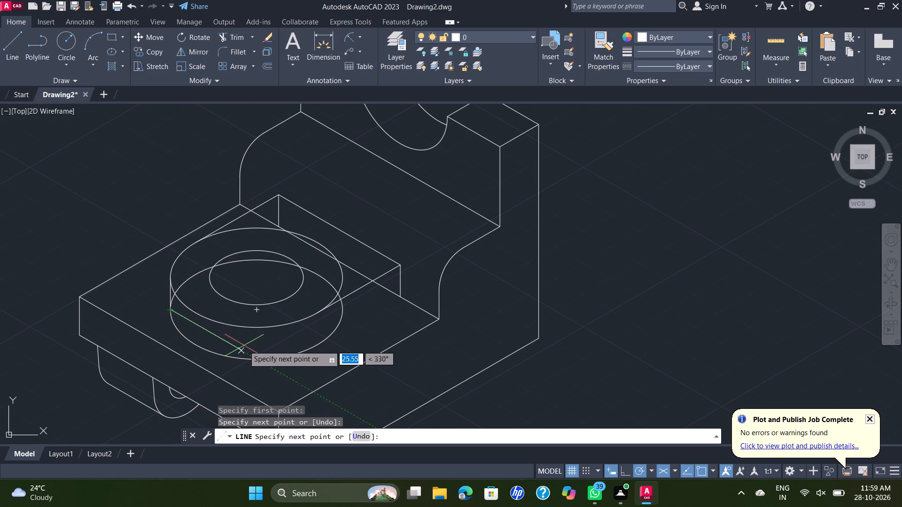
pyautogui.press('Escape')
# Draw a 210° line from the opening's lower front corner on the base plate to the lower radius 22 isocircle.
pyautogui.press('space')
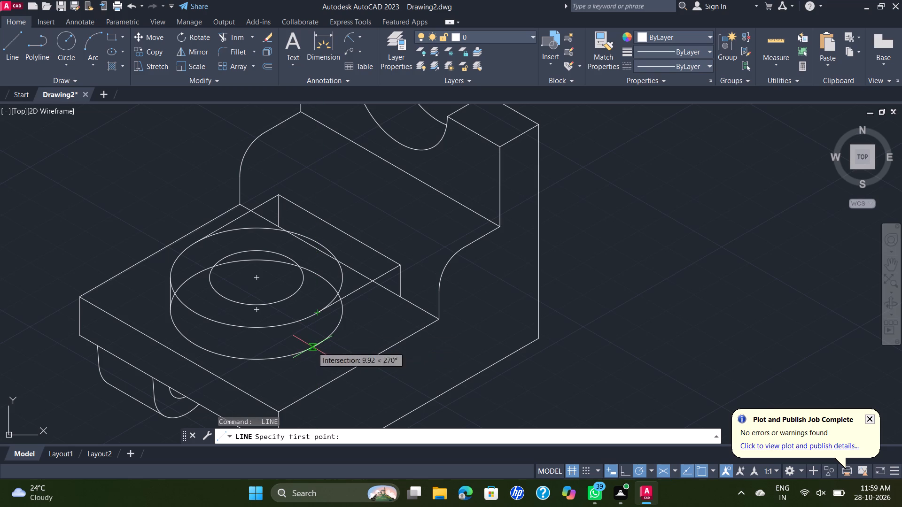
pyautogui.scroll(2, 316, 346)
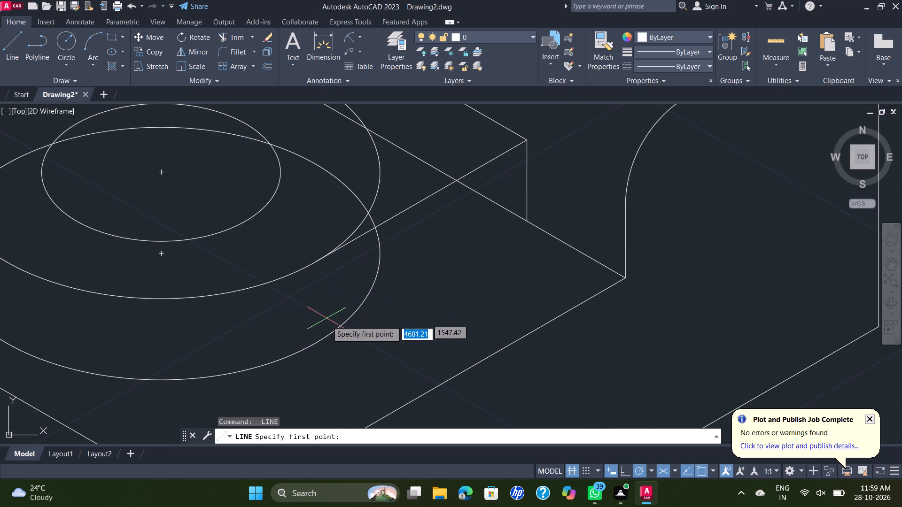
pyautogui.press('`')
pyautogui.press('Escape')
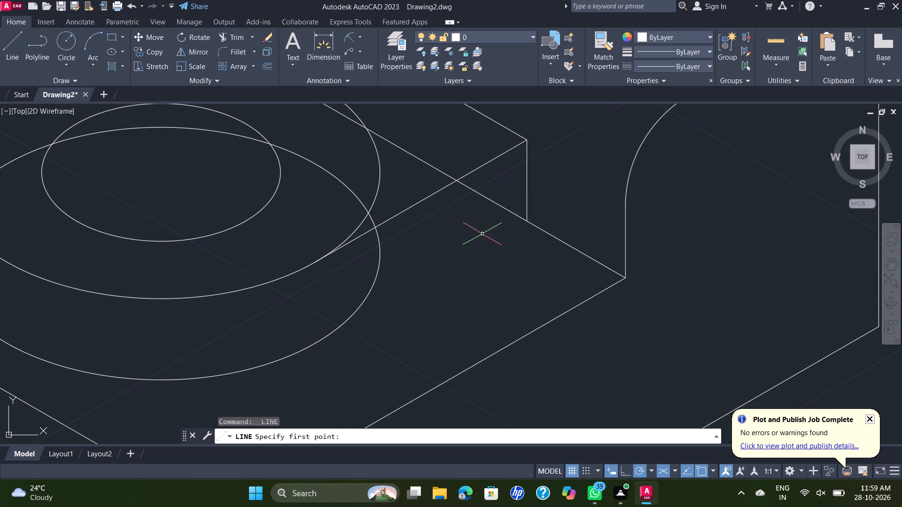
pyautogui.press('space')
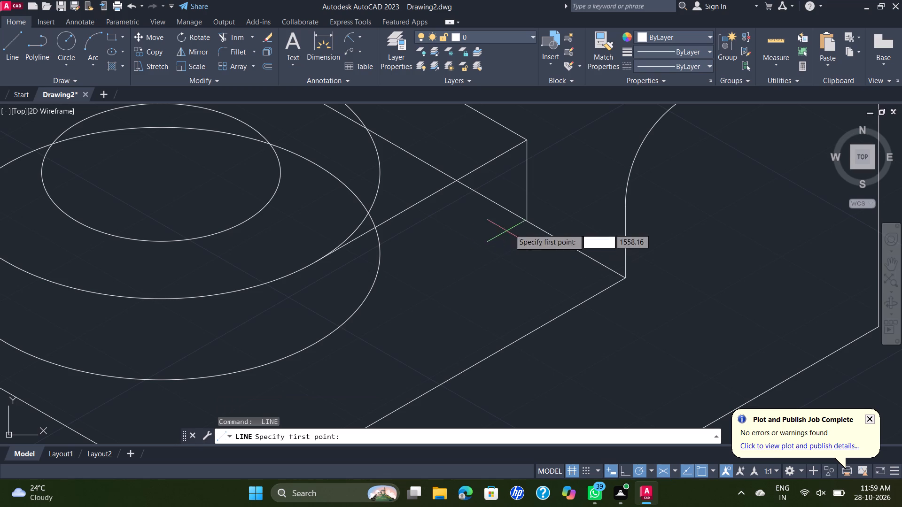
pyautogui.click(524, 222)
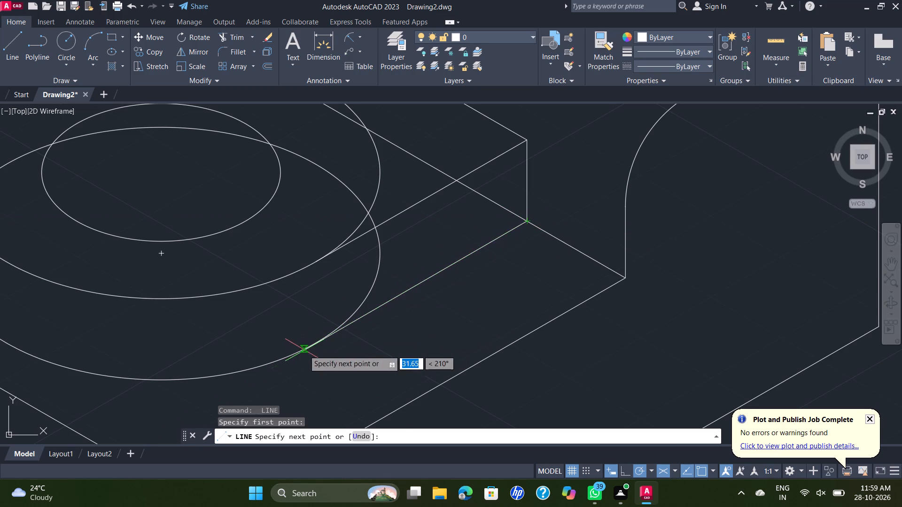
pyautogui.click(316, 341)
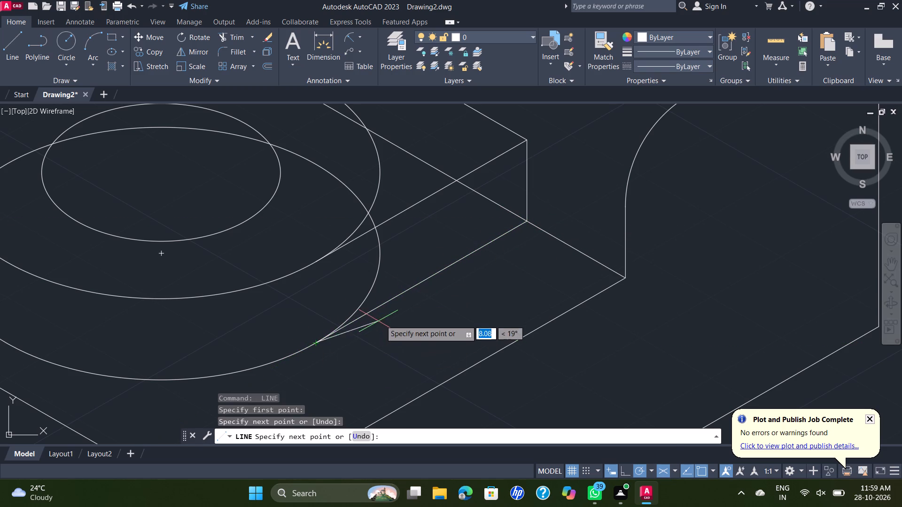
pyautogui.press('Escape')
# Trim the arcs of the raised and lower radius 22 isocircles that extend past the straight boss edges toward the upright.
pyautogui.scroll(-1, 409, 304)
pyautogui.moveTo(423, 300); pyautogui.dragTo(446, 321, button='middle')
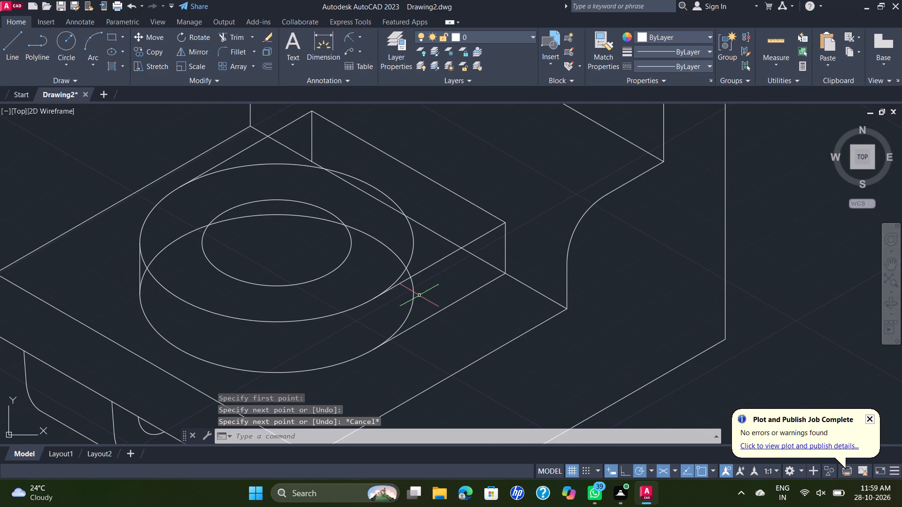
pyautogui.press('t')
pyautogui.press('r')
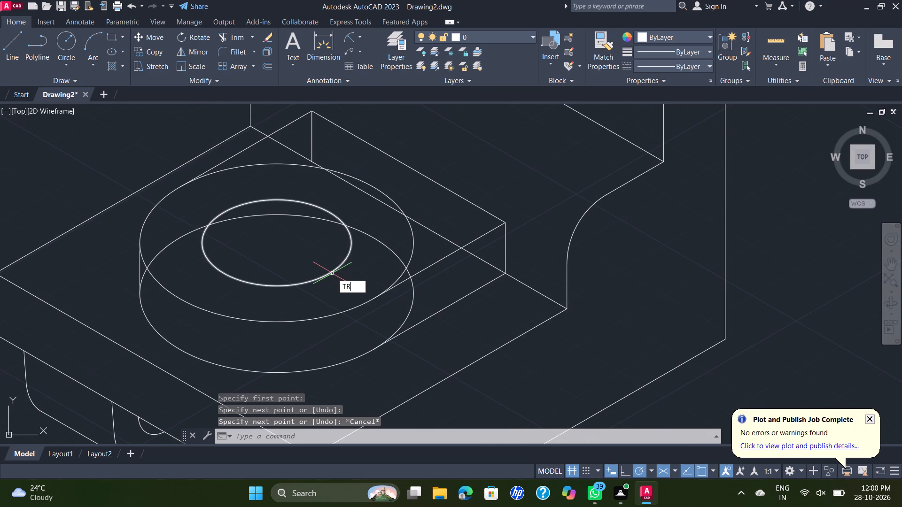
pyautogui.press('Return')
pyautogui.moveTo(421, 244); pyautogui.dragTo(416, 243)
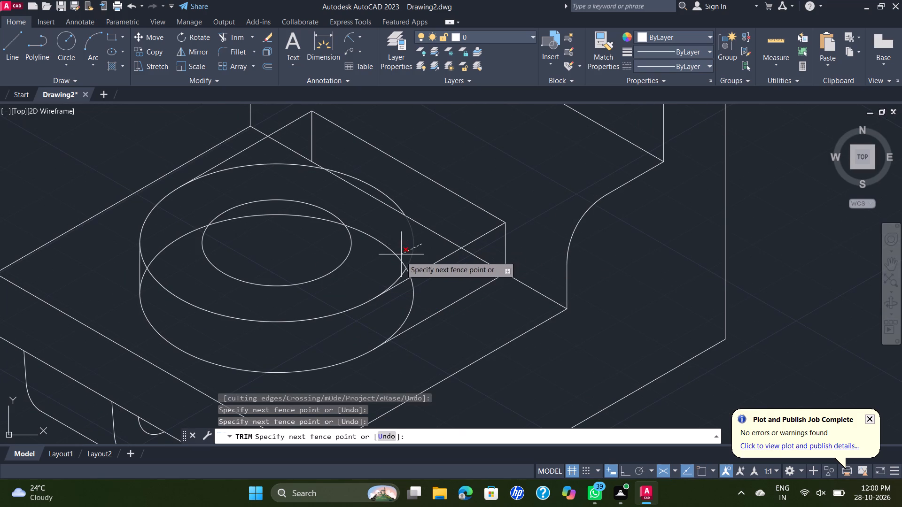
pyautogui.click(382, 270)
pyautogui.click(413, 264)
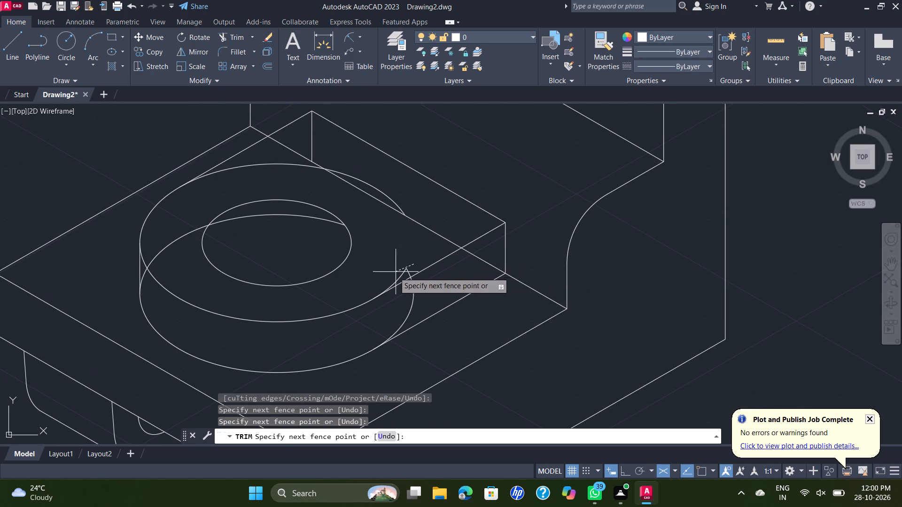
pyautogui.click(398, 275)
pyautogui.moveTo(439, 281); pyautogui.dragTo(429, 286)
pyautogui.click(395, 306)
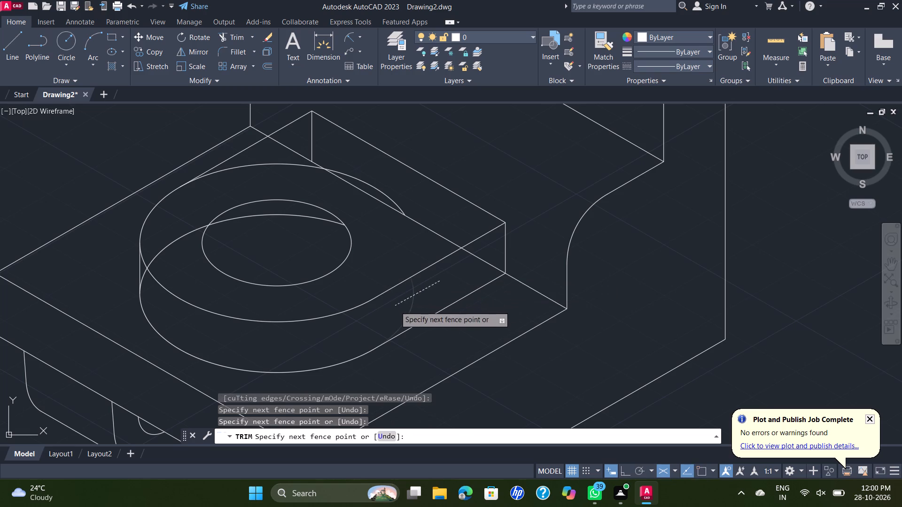
pyautogui.click(367, 186)
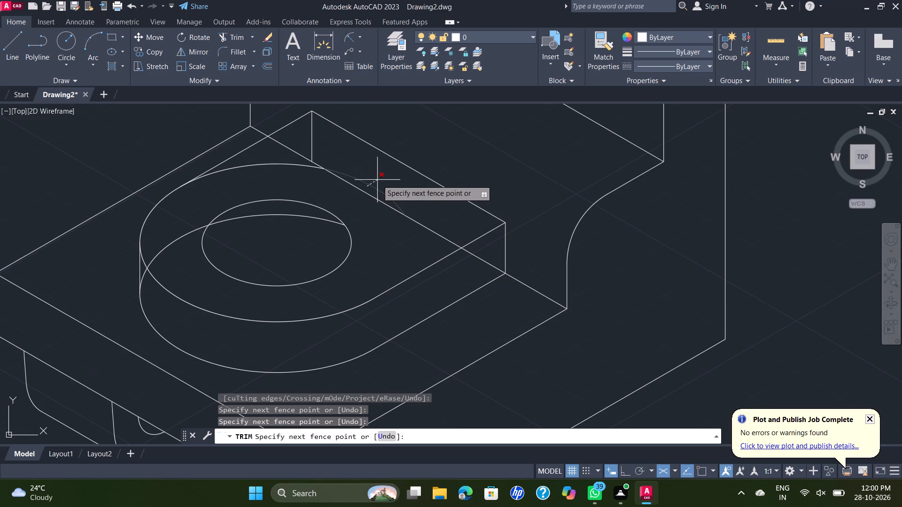
pyautogui.click(377, 180)
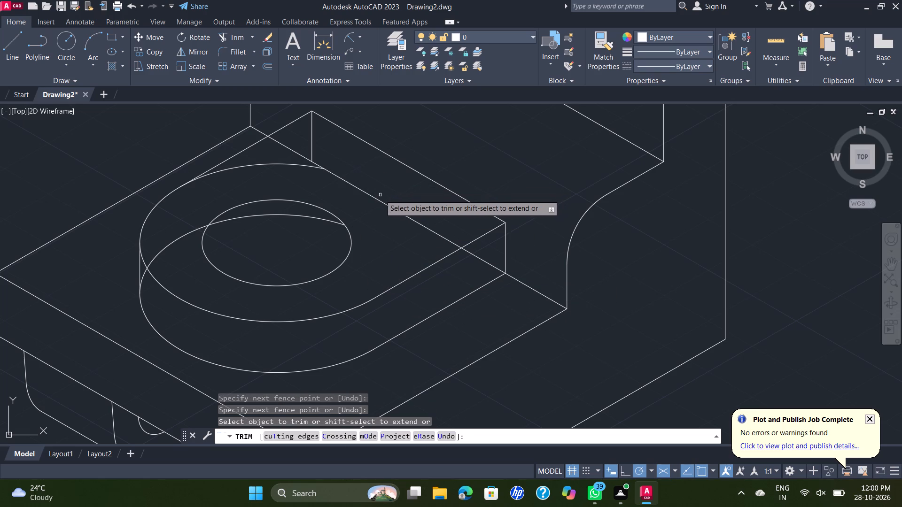
# Trim the base plate's hidden edge across the boss, the leftover raised arc and the hidden vertical line at the boss's rear corner.
pyautogui.click(391, 188)
pyautogui.click(389, 231)
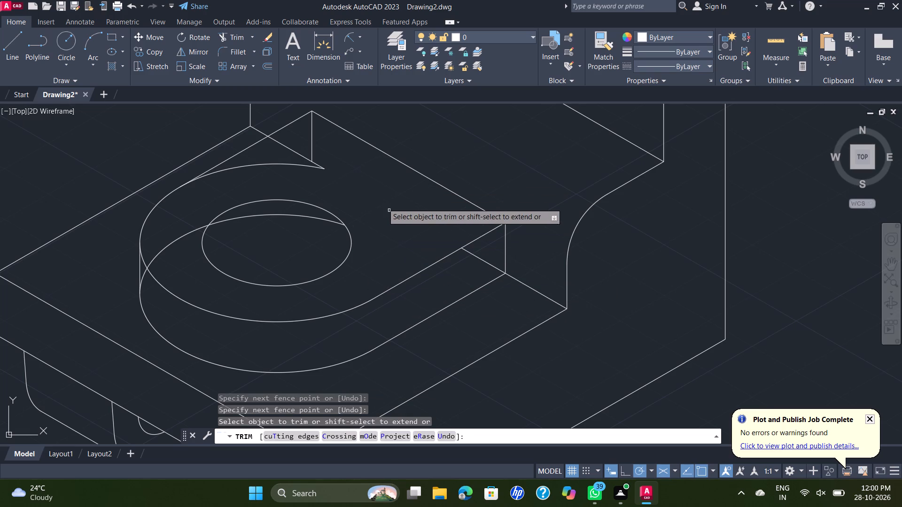
pyautogui.click(327, 155)
pyautogui.click(307, 168)
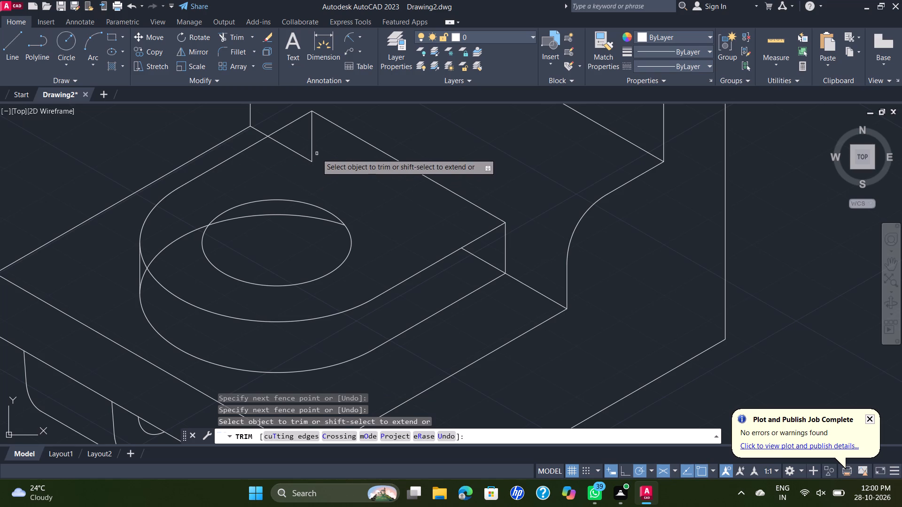
pyautogui.moveTo(319, 151); pyautogui.dragTo(308, 148)
pyautogui.moveTo(298, 148); pyautogui.dragTo(284, 160)
# Trim the lower isocircle's hidden arcs behind the boss and inside the hole, plus the hidden edge piece at the boss's front corner.
pyautogui.moveTo(186, 216); pyautogui.dragTo(184, 223)
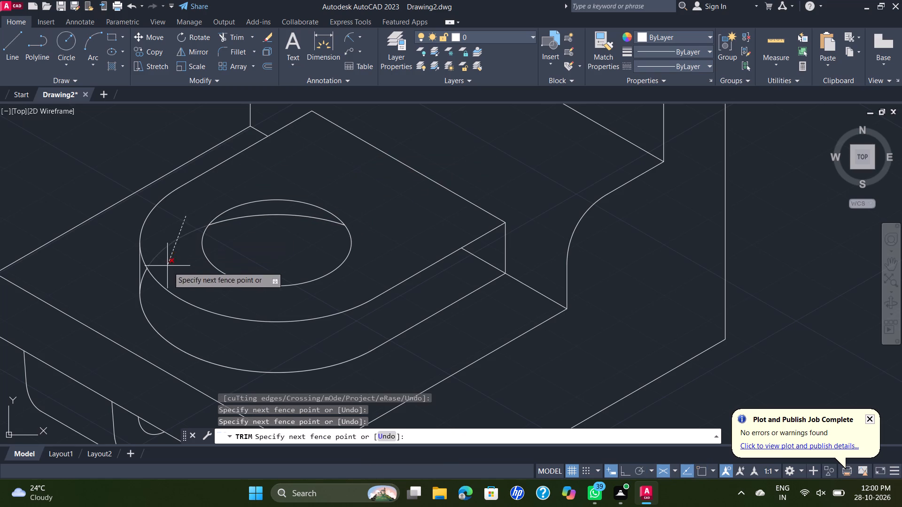
pyautogui.click(167, 269)
pyautogui.click(257, 214)
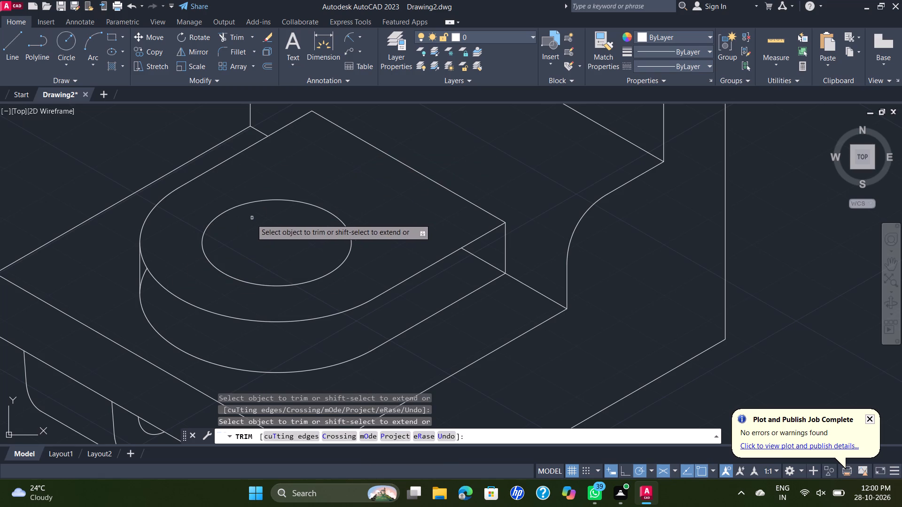
pyautogui.click(146, 272)
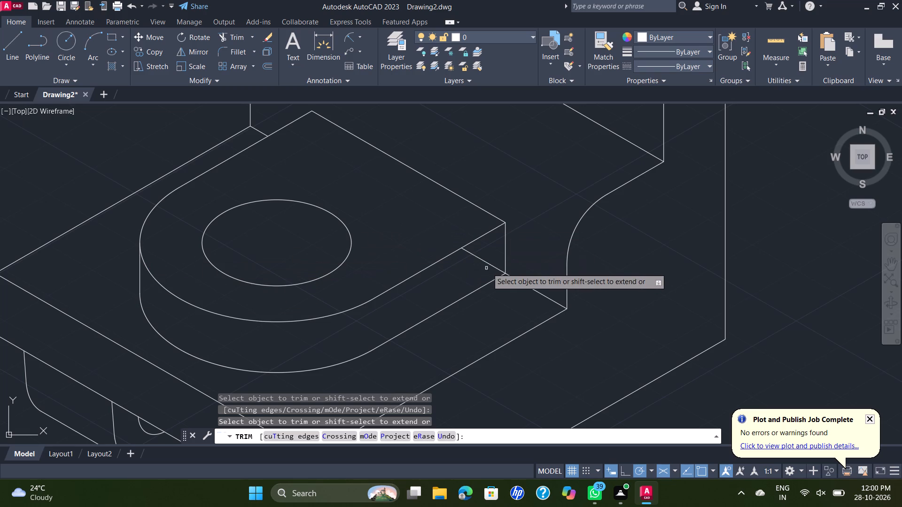
pyautogui.click(486, 260)
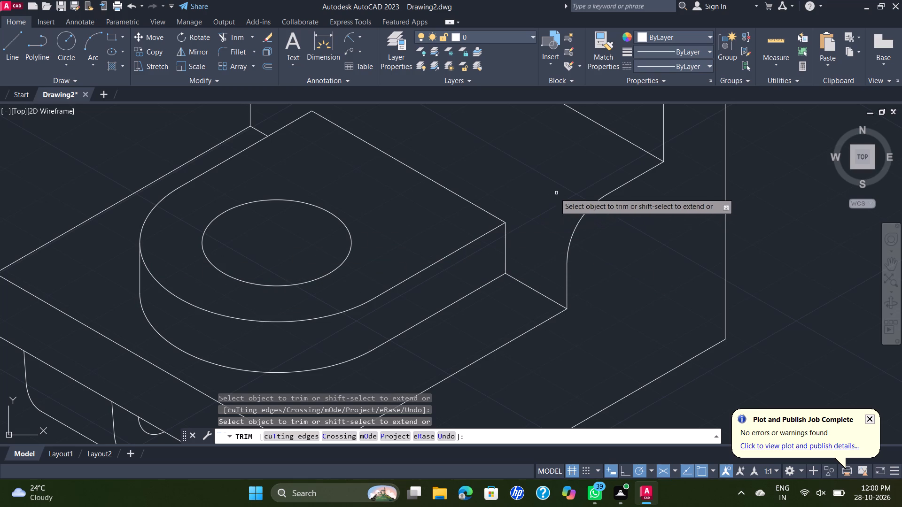
pyautogui.scroll(-1, 550, 193)
pyautogui.moveTo(550, 193); pyautogui.dragTo(510, 216, button='middle')
pyautogui.scroll(-1, 505, 217)
pyautogui.scroll(-1, 459, 200)
pyautogui.moveTo(502, 192); pyautogui.dragTo(478, 210, button='middle')
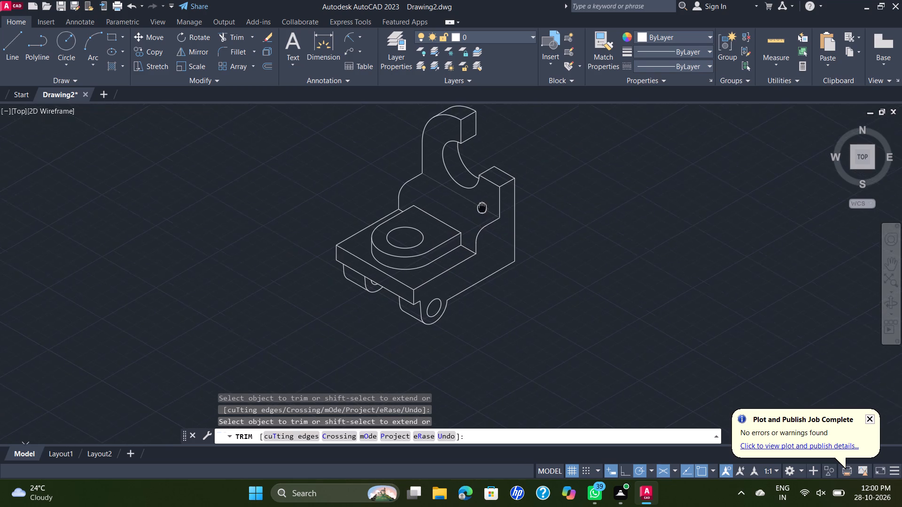
pyautogui.moveTo(478, 210); pyautogui.dragTo(365, 244, button='middle')
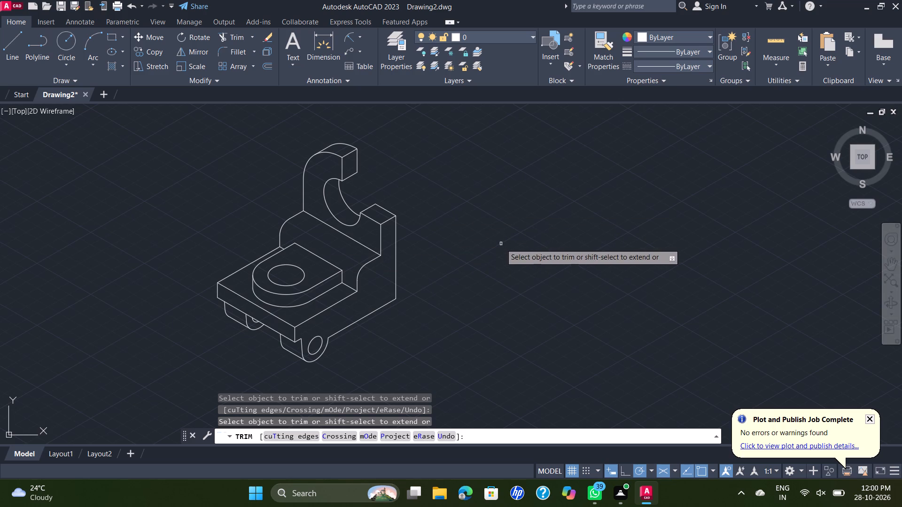
pyautogui.press('Escape')
# Examine the trimmed bracket as a whole, including its cut-away upright and rounded boss.
pyautogui.scroll(2, 404, 169)
pyautogui.moveTo(442, 159); pyautogui.dragTo(464, 153, button='middle')
pyautogui.scroll(-1, 459, 155)
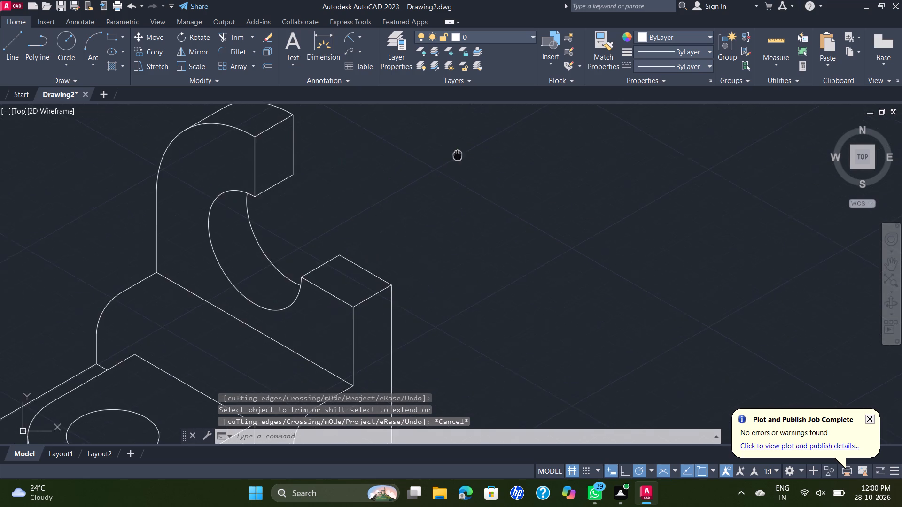
pyautogui.moveTo(464, 153); pyautogui.dragTo(582, 132, button='middle')
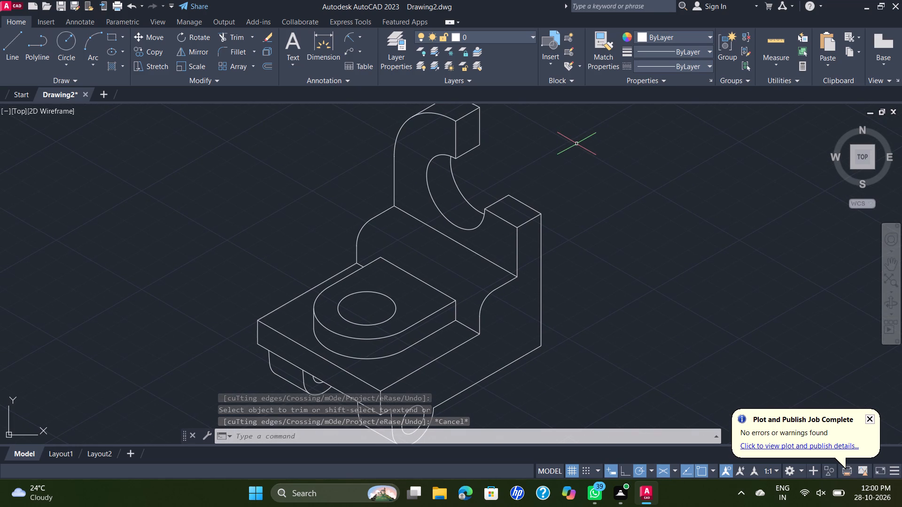
pyautogui.scroll(-1, 577, 144)
pyautogui.moveTo(579, 146); pyautogui.dragTo(547, 170, button='middle')
pyautogui.scroll(1, 566, 168)
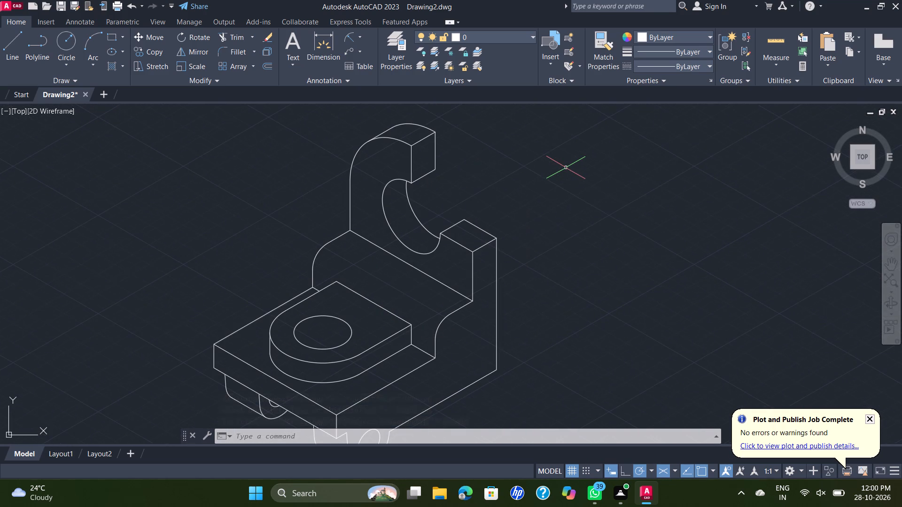
pyautogui.moveTo(566, 168); pyautogui.dragTo(548, 180, button='middle')
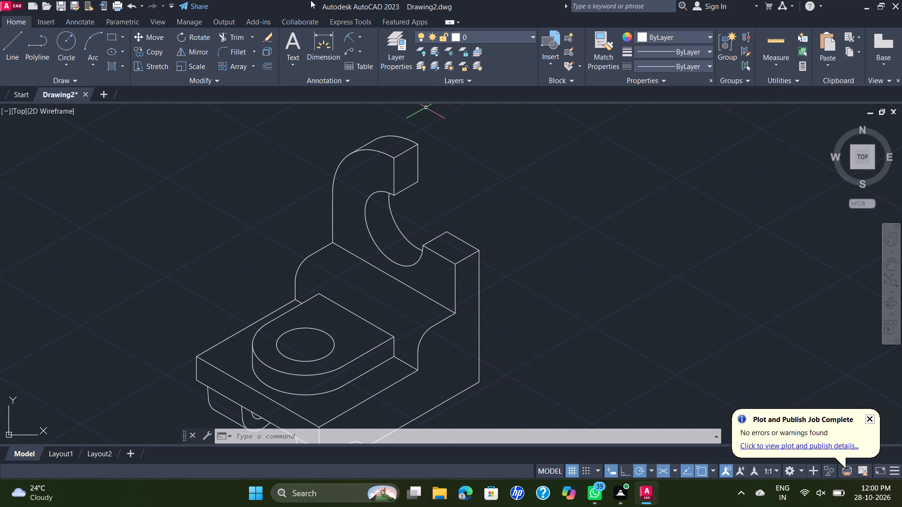
pyautogui.scroll(-1, 531, 113)
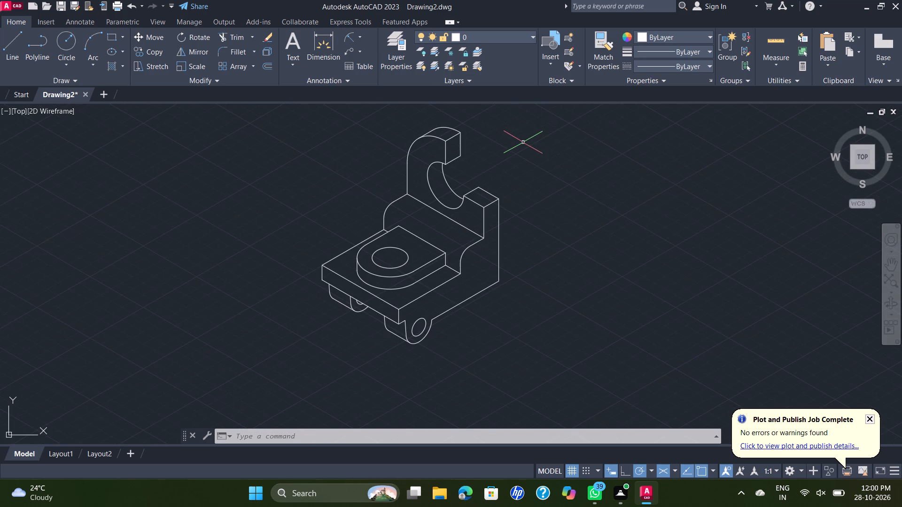
pyautogui.moveTo(524, 142); pyautogui.dragTo(507, 194, button='middle')
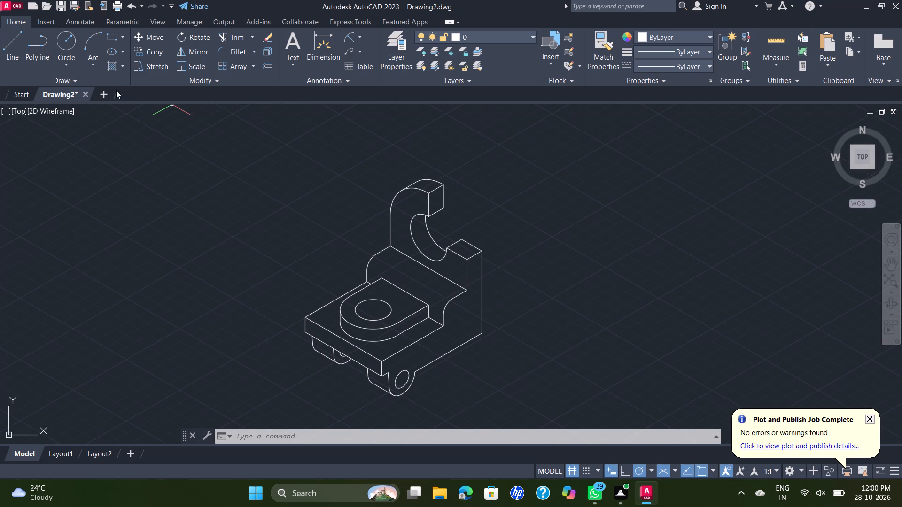
# Hatch the two cut faces of the upright, on the hook end and the lower stub, with the ANSI31 pattern.
pyautogui.click(123, 65)
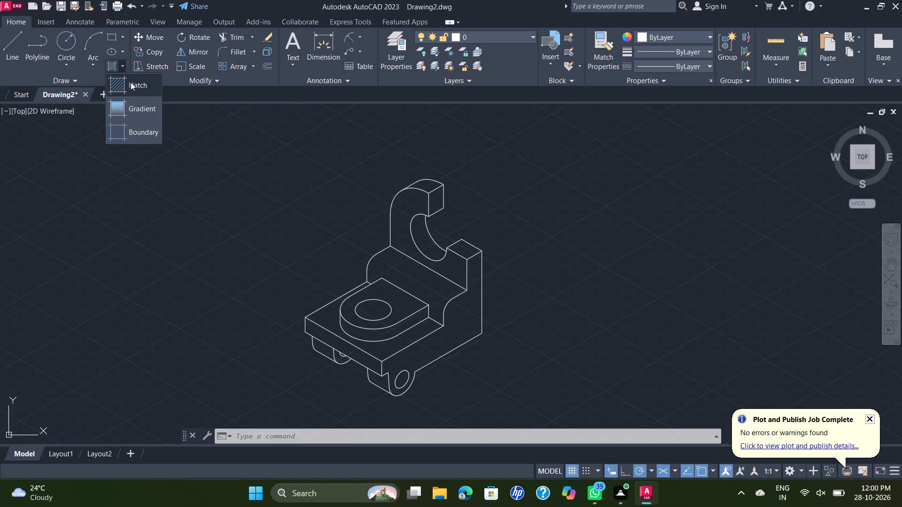
pyautogui.click(130, 82)
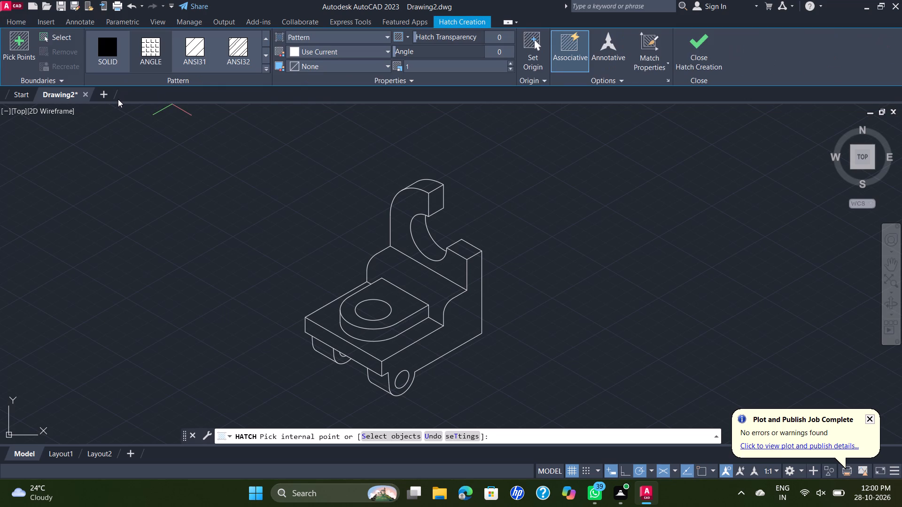
pyautogui.click(200, 61)
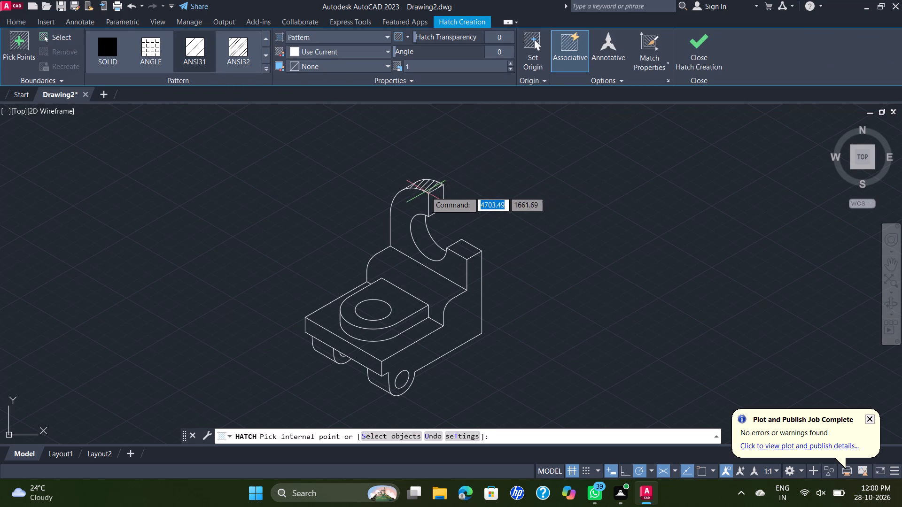
pyautogui.click(431, 197)
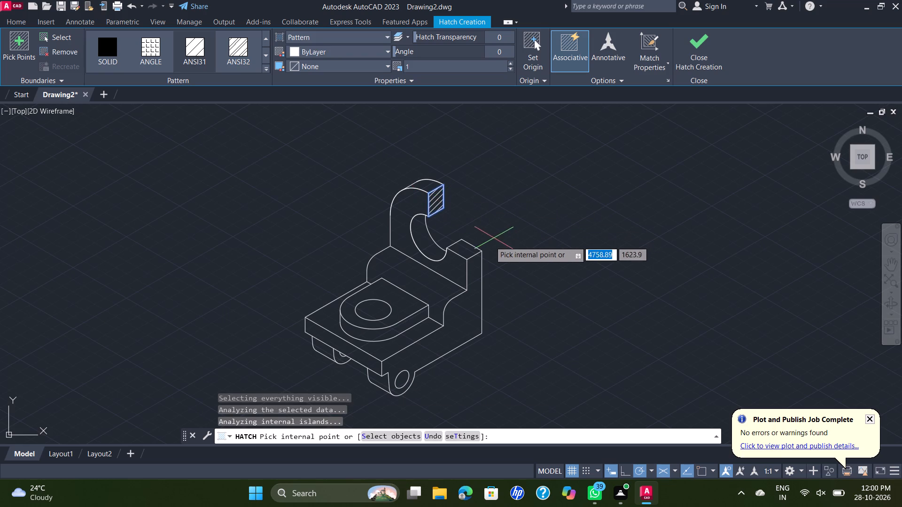
pyautogui.click(468, 252)
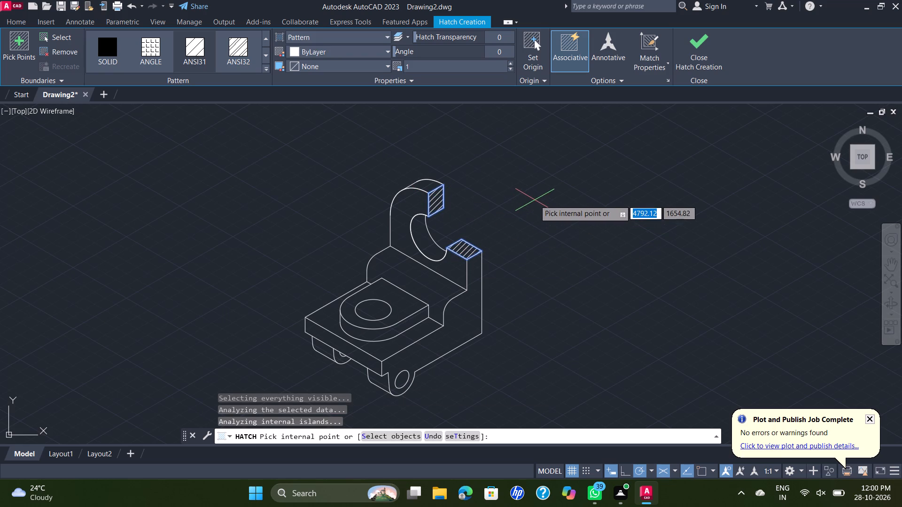
pyautogui.press('Escape')
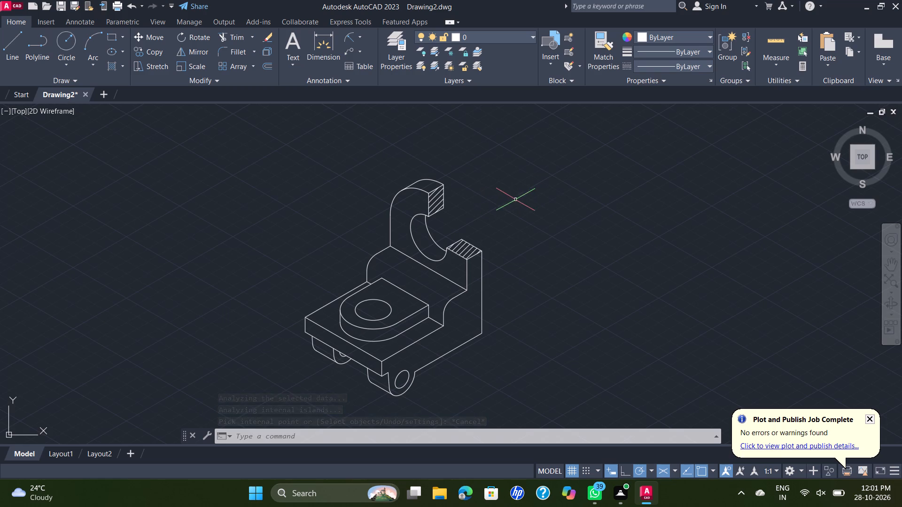
# Add an aligned dimension from the front lug's hole centre to the upright's bottom corner, placed below the long bottom edge.
pyautogui.moveTo(515, 200); pyautogui.dragTo(471, 173, button='middle')
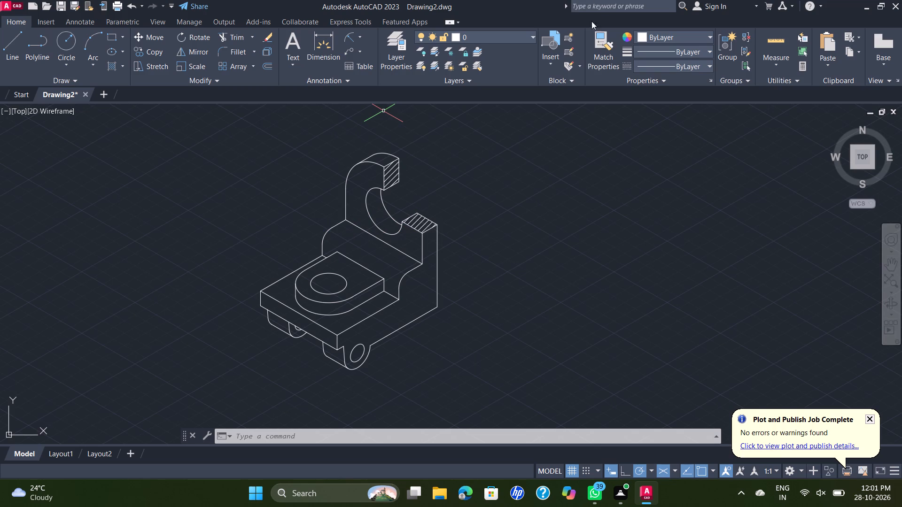
pyautogui.scroll(-1, 366, 65)
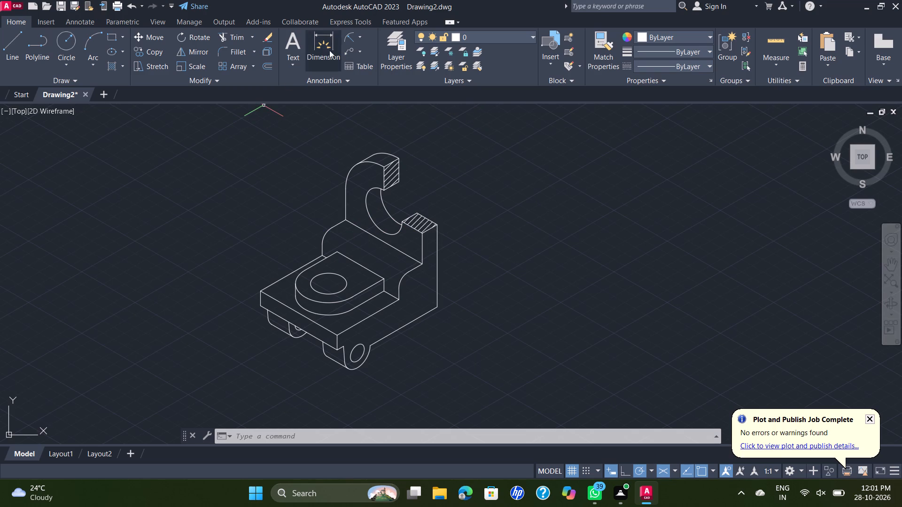
pyautogui.click(363, 40)
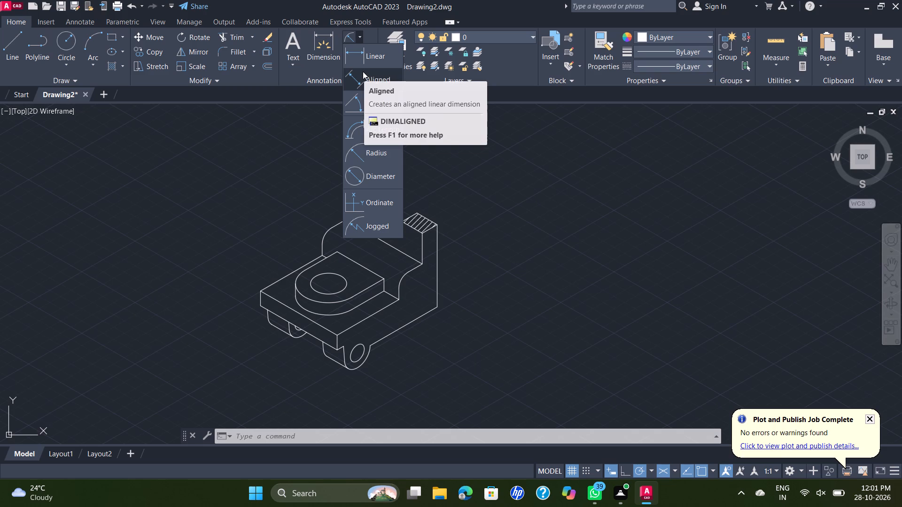
pyautogui.click(373, 60)
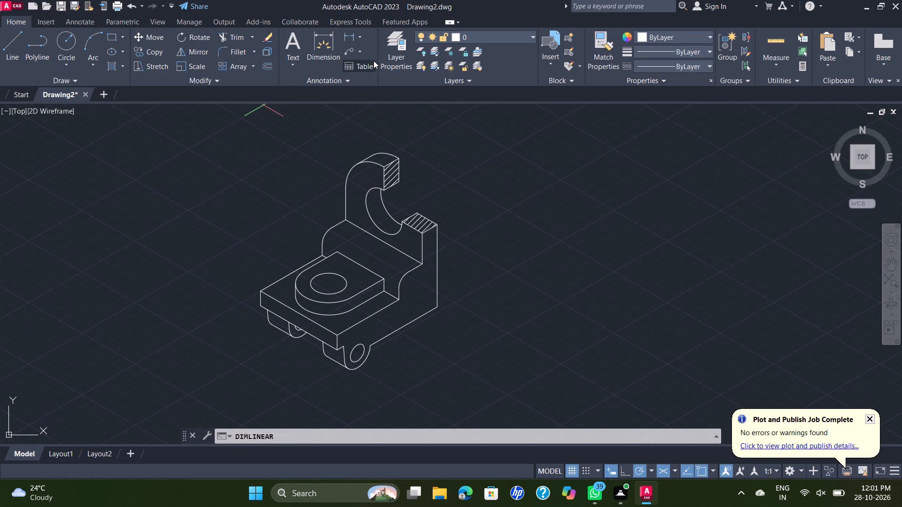
pyautogui.click(359, 32)
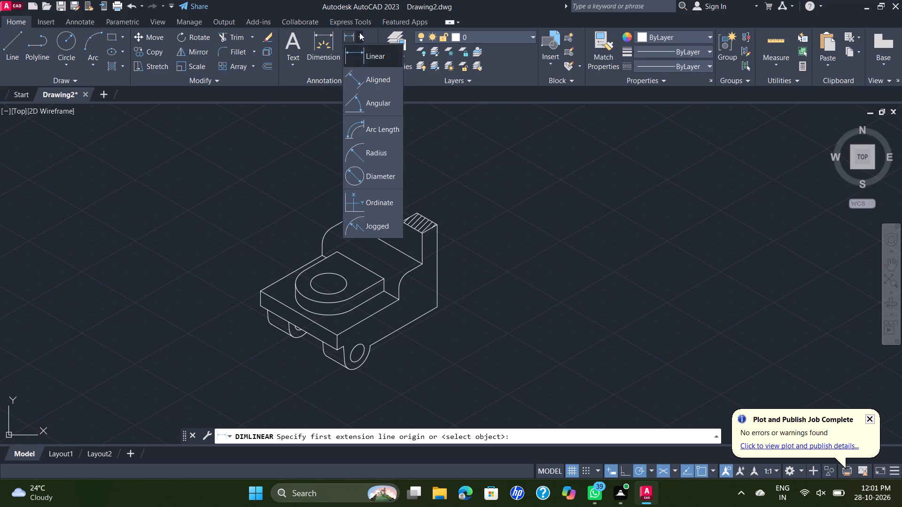
pyautogui.click(383, 86)
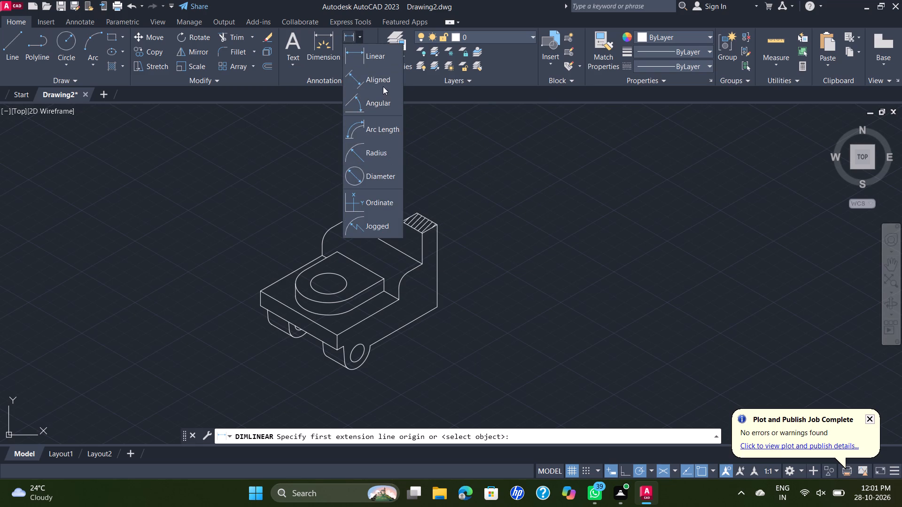
pyautogui.click(360, 353)
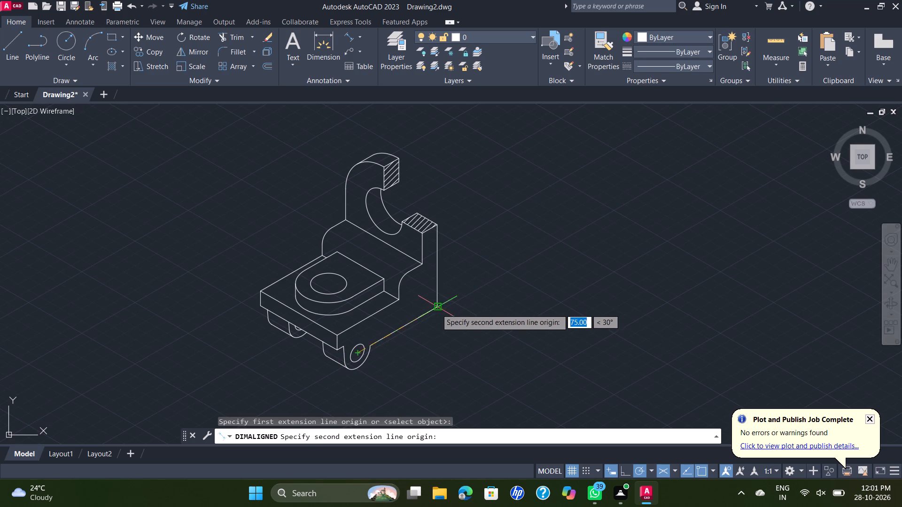
pyautogui.click(435, 307)
pyautogui.click(451, 329)
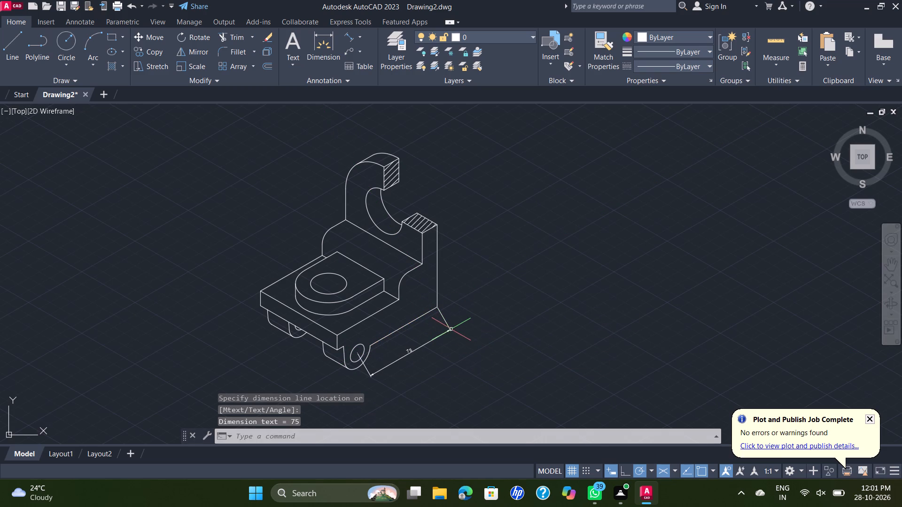
# Add an aligned dimension to the short edge between the base plate's lower front corner and the front lug, placed below the lug.
pyautogui.press('space')
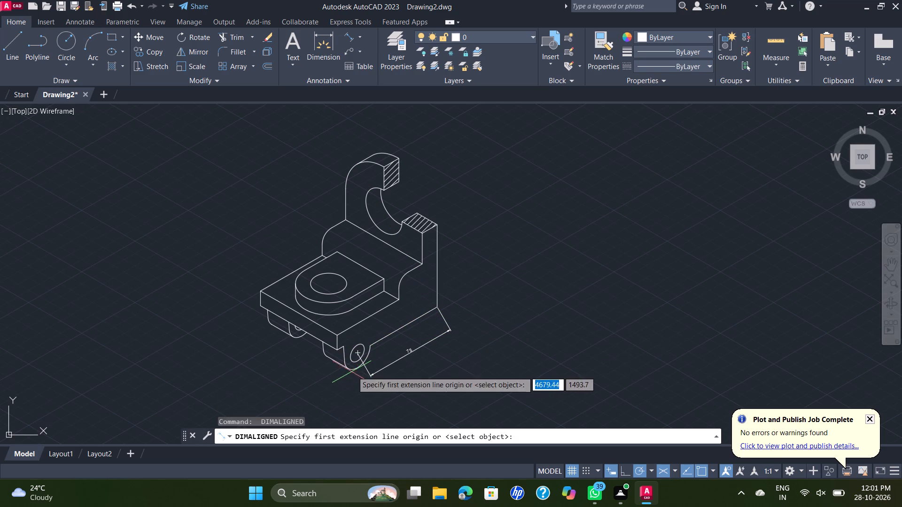
pyautogui.scroll(3, 348, 345)
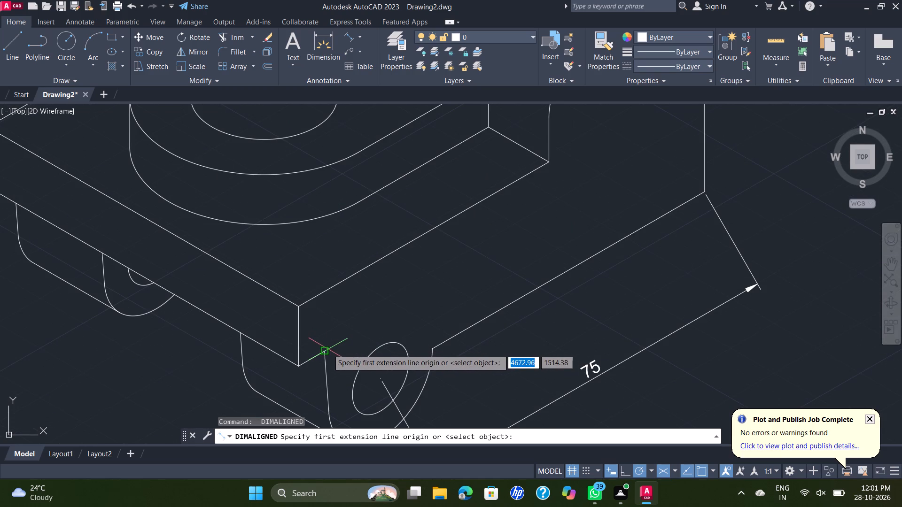
pyautogui.click(324, 352)
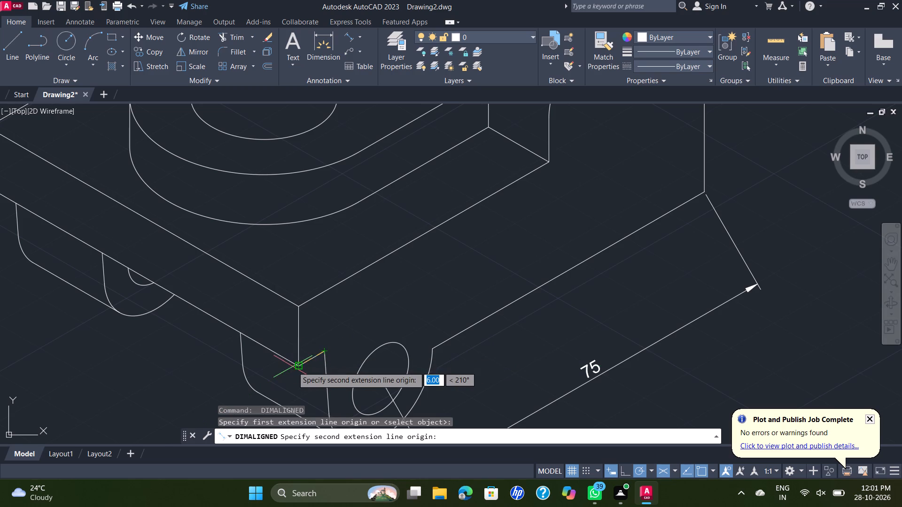
pyautogui.click(300, 365)
pyautogui.scroll(-2, 300, 365)
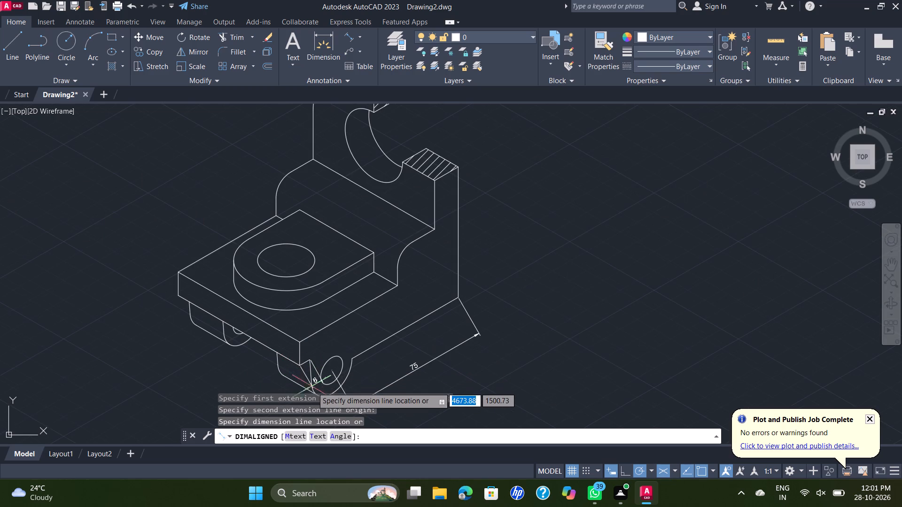
pyautogui.scroll(-1, 316, 390)
pyautogui.moveTo(321, 381); pyautogui.dragTo(331, 303, button='middle')
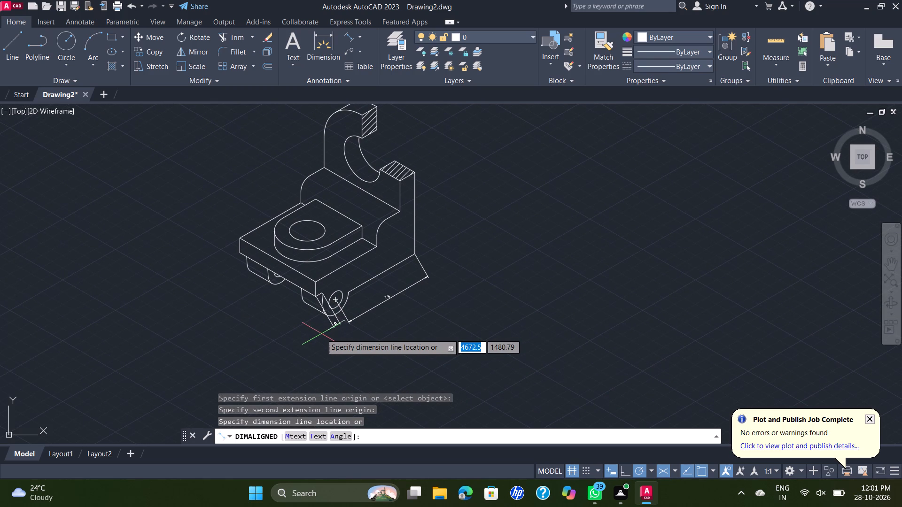
pyautogui.click(320, 348)
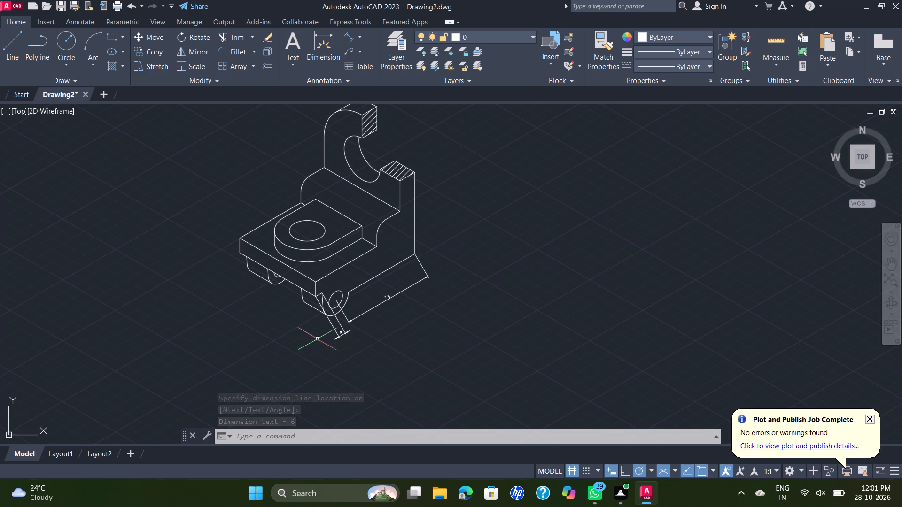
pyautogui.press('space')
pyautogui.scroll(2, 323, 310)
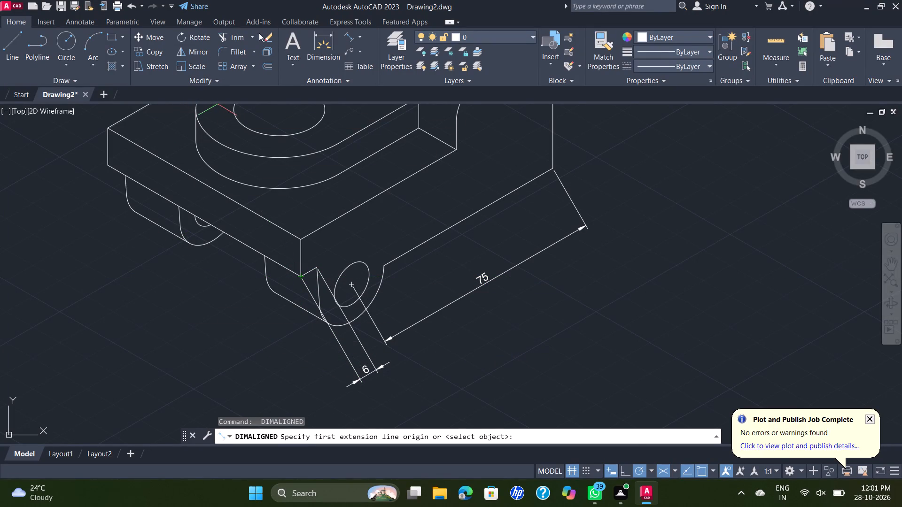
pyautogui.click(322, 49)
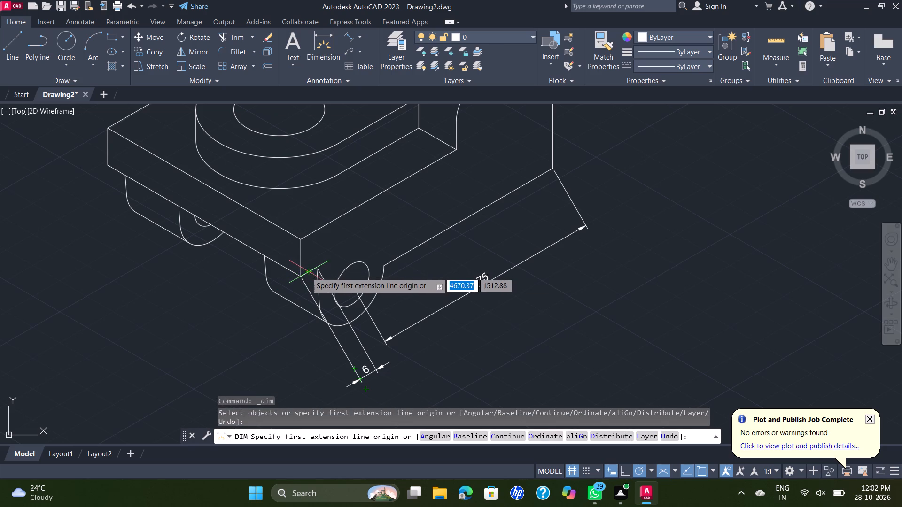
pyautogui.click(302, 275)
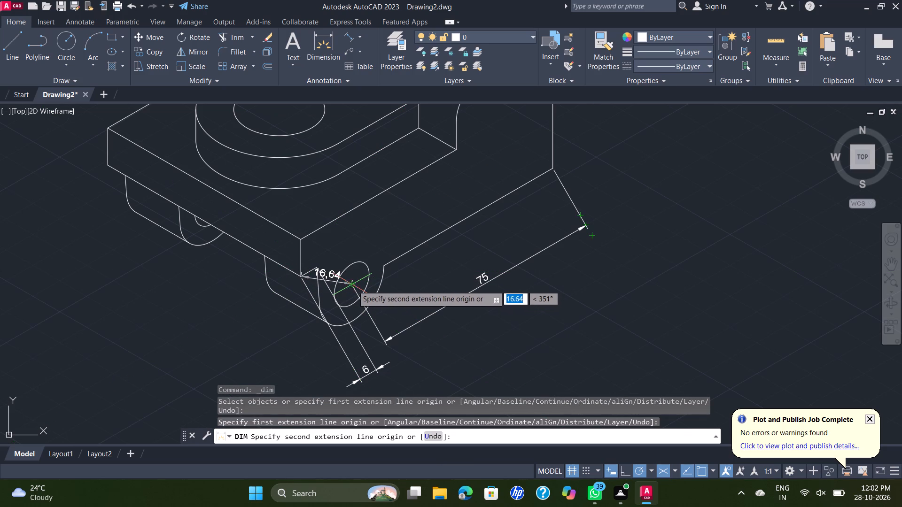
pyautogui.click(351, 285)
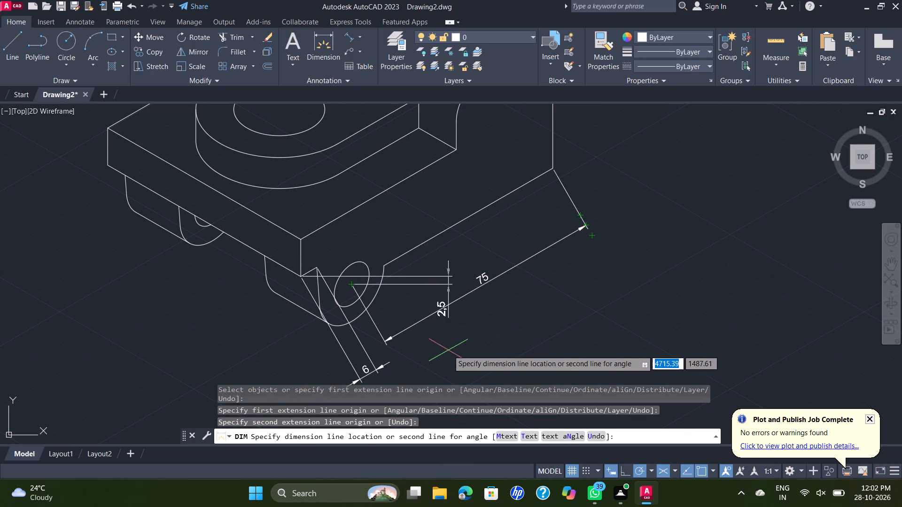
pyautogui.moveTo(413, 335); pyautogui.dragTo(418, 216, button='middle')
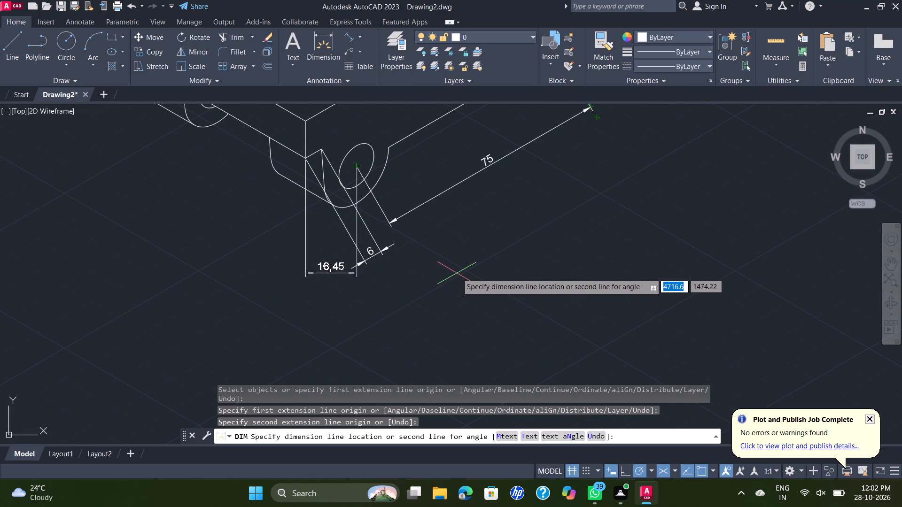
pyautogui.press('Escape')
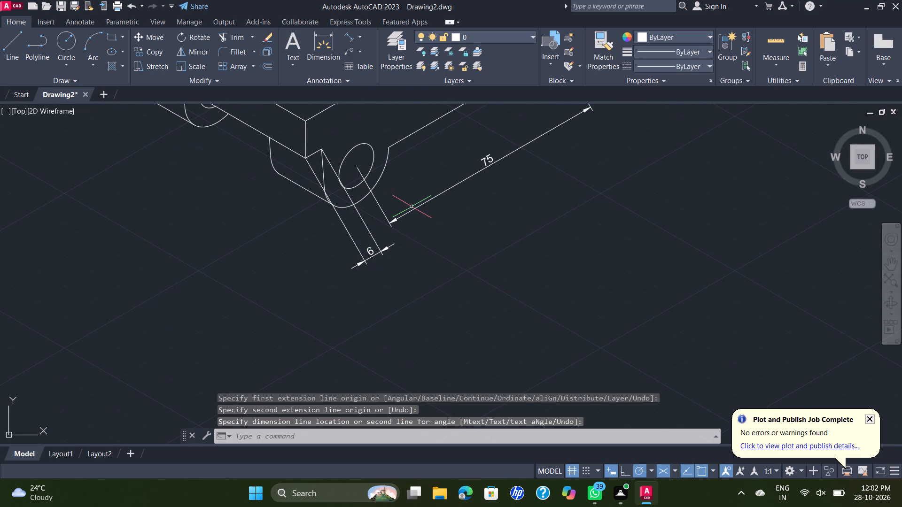
# Dimension the base plate's far upper edge, from its outer corner to the upright, with the dimension line outside the plate.
pyautogui.scroll(-2, 439, 223)
pyautogui.moveTo(454, 227); pyautogui.dragTo(468, 260, button='middle')
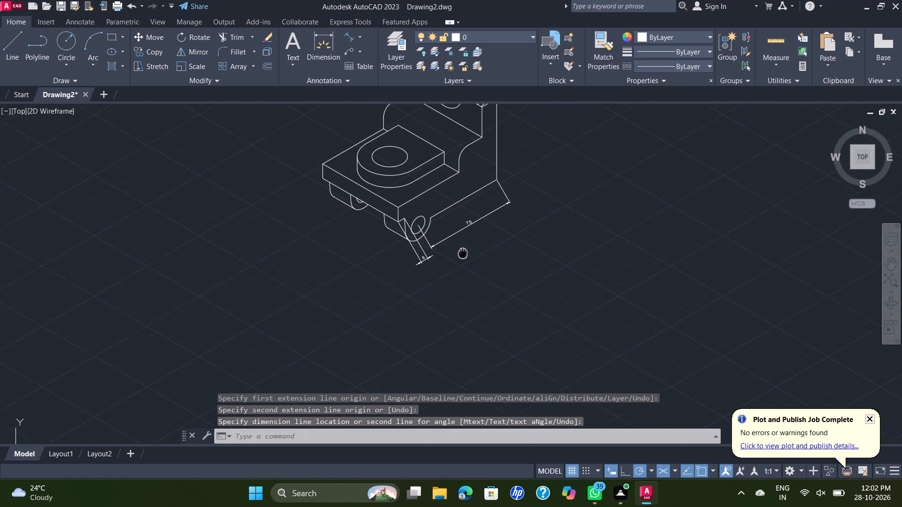
pyautogui.moveTo(468, 260); pyautogui.dragTo(472, 265, button='middle')
pyautogui.scroll(2, 487, 210)
pyautogui.moveTo(459, 206); pyautogui.dragTo(463, 214, button='middle')
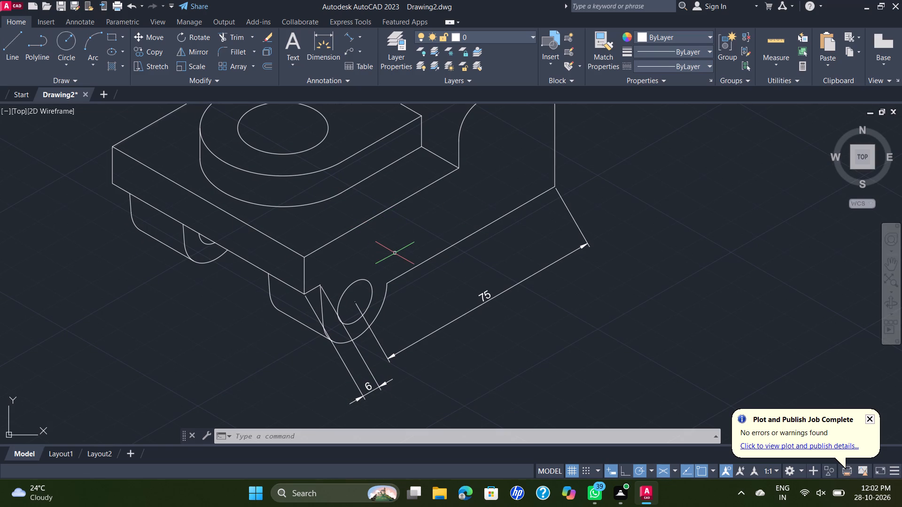
pyautogui.press('b')
pyautogui.press('Escape')
pyautogui.press('space')
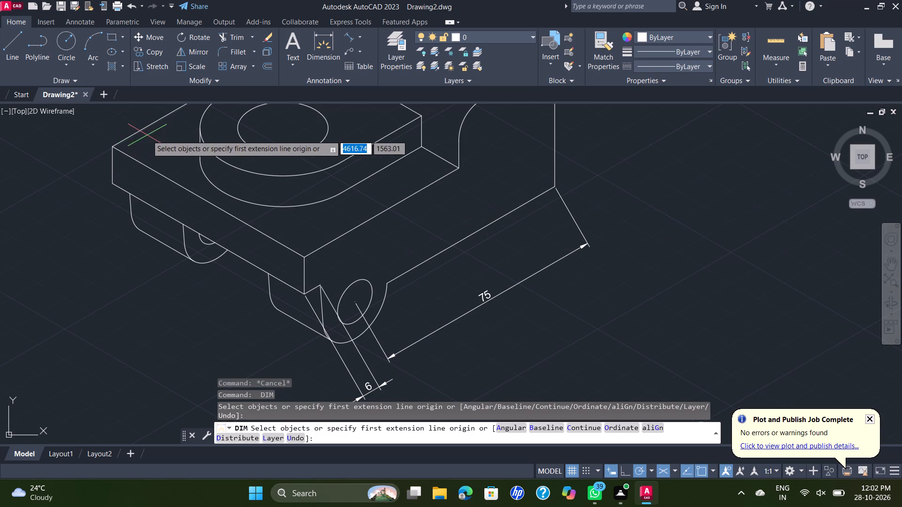
pyautogui.moveTo(147, 136); pyautogui.dragTo(191, 263, button='middle')
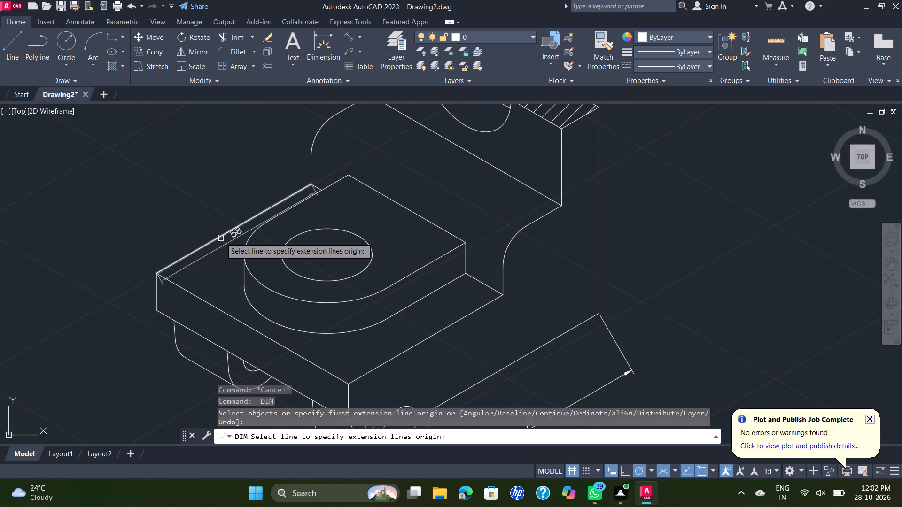
pyautogui.click(218, 236)
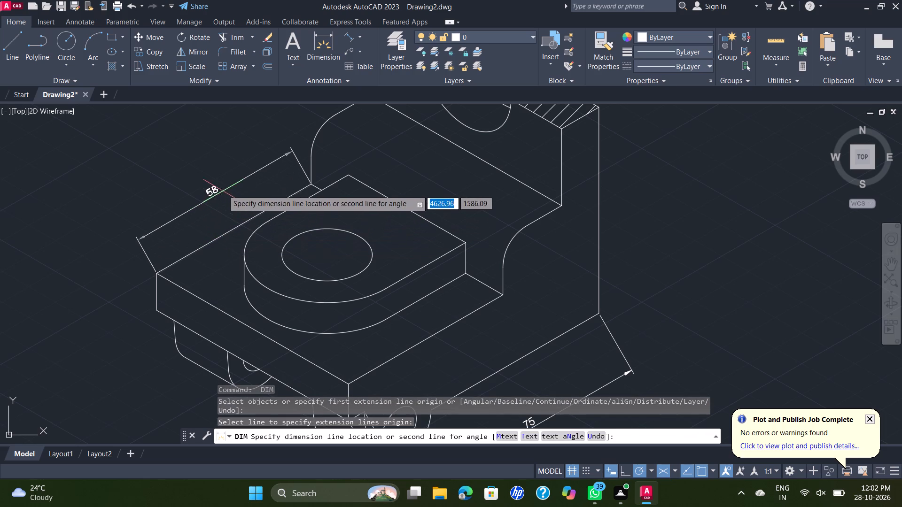
pyautogui.click(227, 184)
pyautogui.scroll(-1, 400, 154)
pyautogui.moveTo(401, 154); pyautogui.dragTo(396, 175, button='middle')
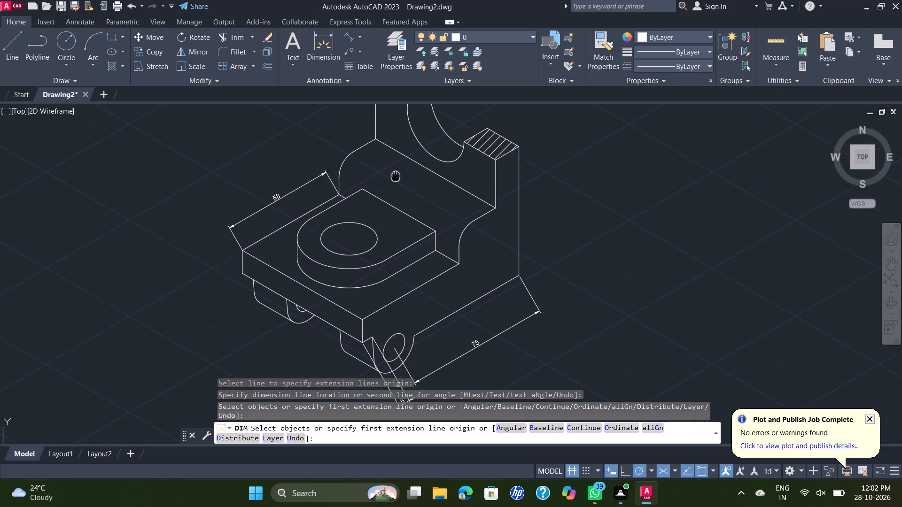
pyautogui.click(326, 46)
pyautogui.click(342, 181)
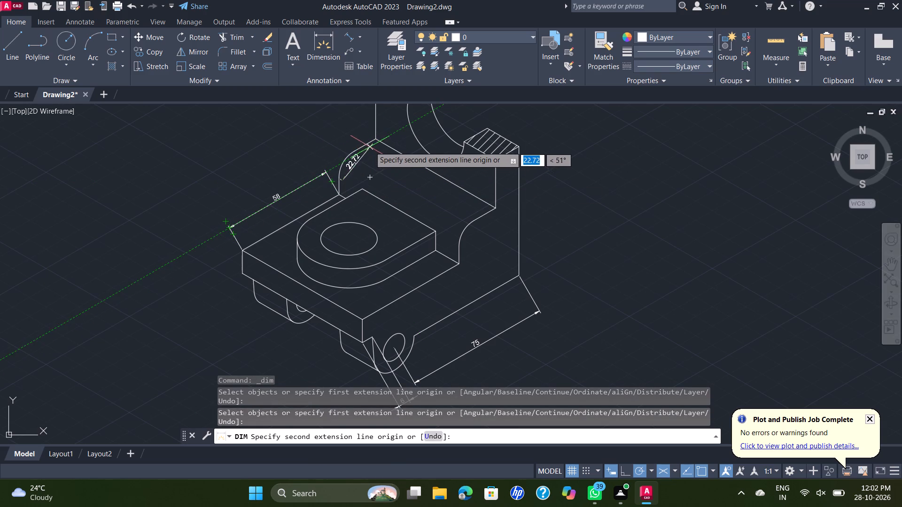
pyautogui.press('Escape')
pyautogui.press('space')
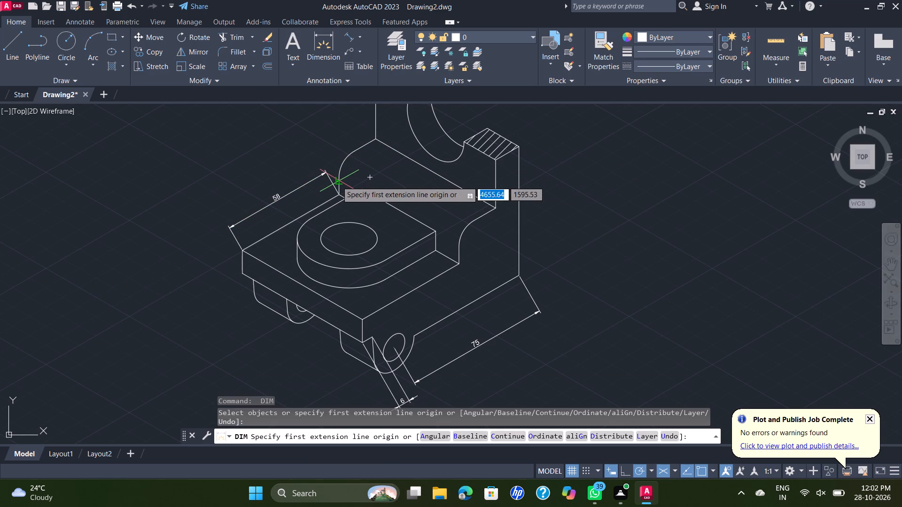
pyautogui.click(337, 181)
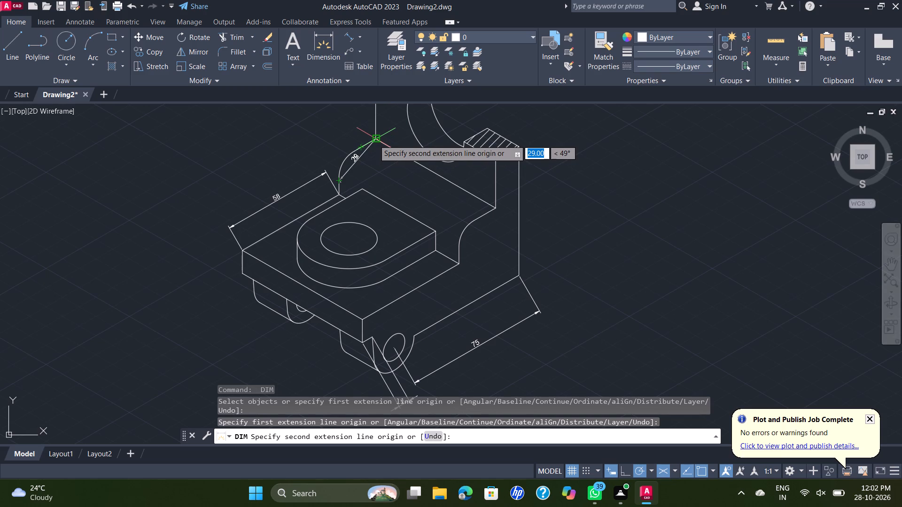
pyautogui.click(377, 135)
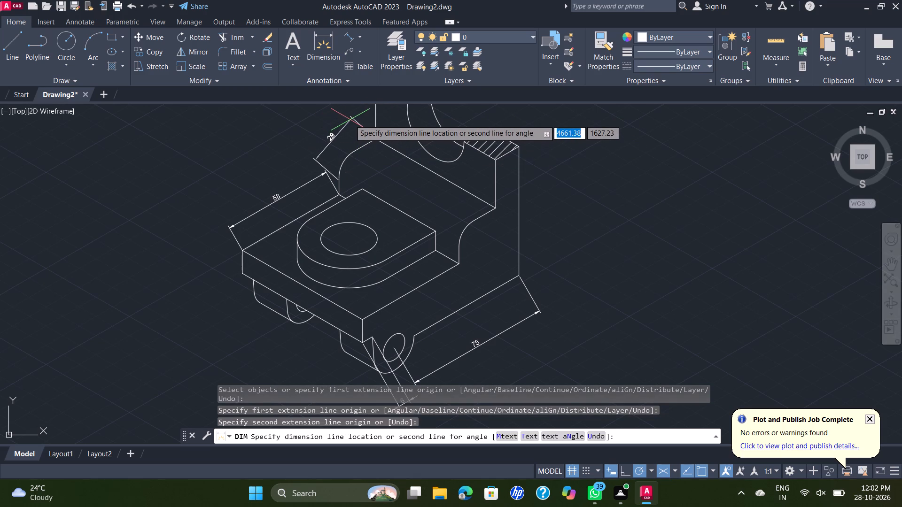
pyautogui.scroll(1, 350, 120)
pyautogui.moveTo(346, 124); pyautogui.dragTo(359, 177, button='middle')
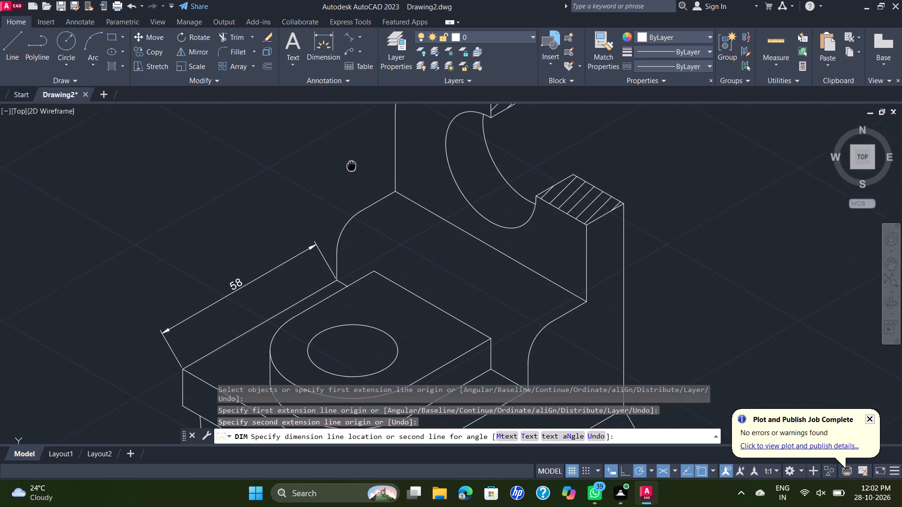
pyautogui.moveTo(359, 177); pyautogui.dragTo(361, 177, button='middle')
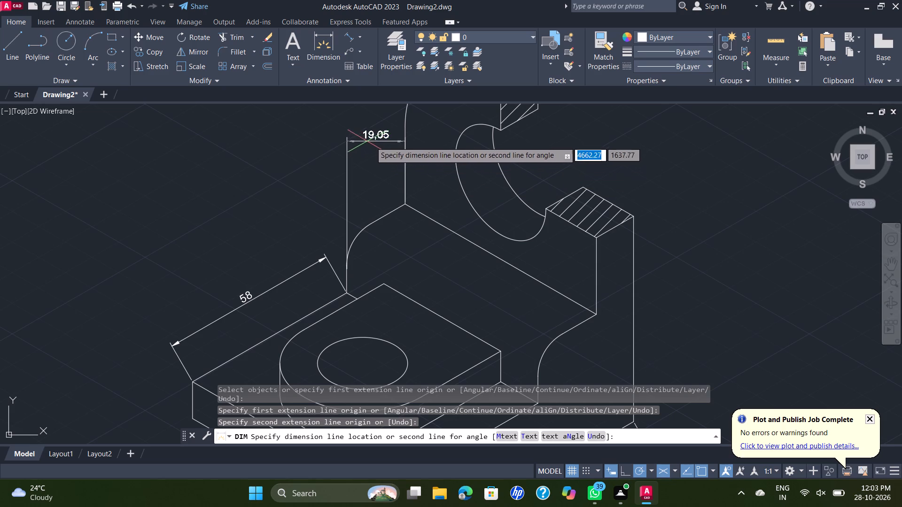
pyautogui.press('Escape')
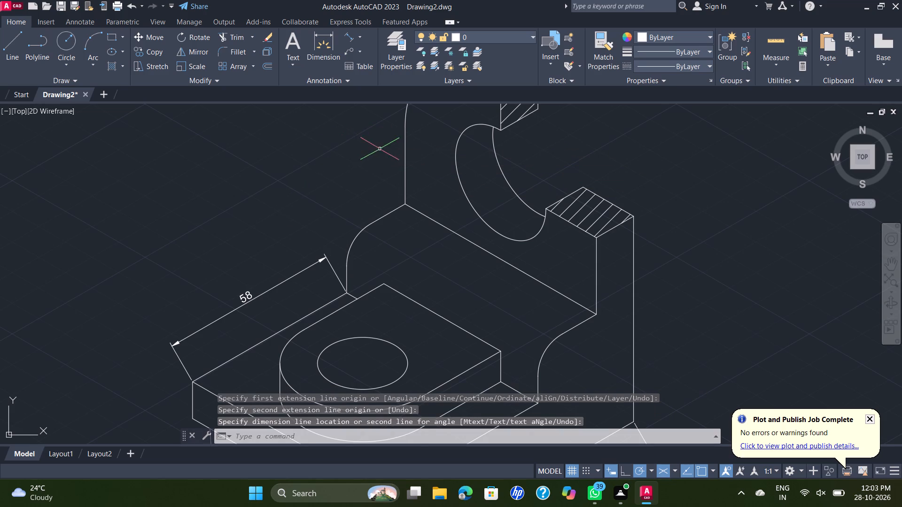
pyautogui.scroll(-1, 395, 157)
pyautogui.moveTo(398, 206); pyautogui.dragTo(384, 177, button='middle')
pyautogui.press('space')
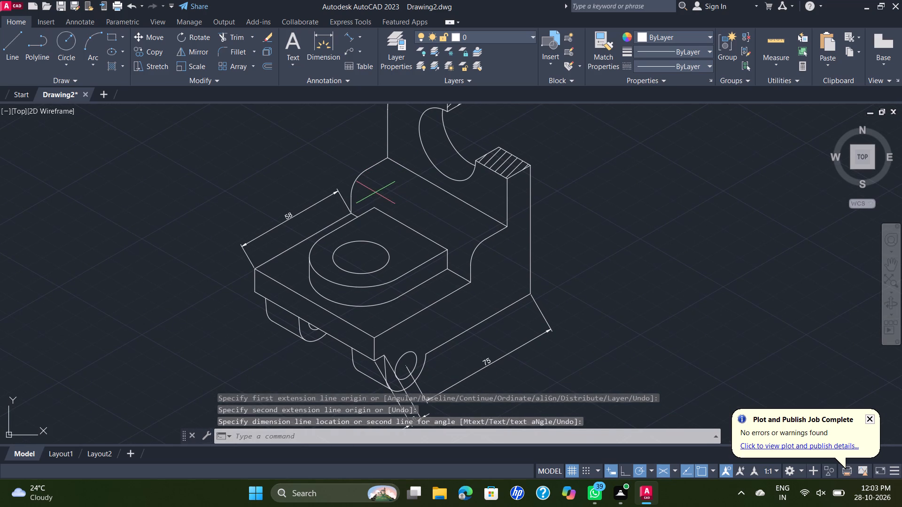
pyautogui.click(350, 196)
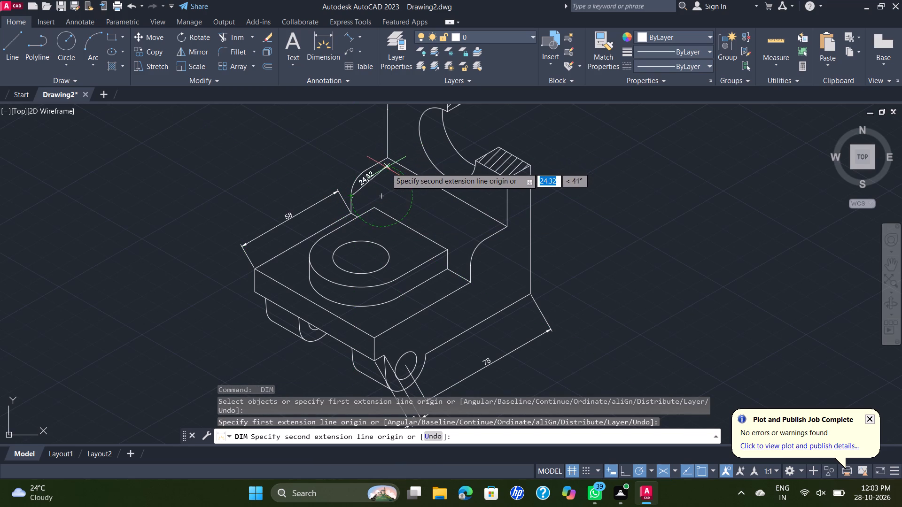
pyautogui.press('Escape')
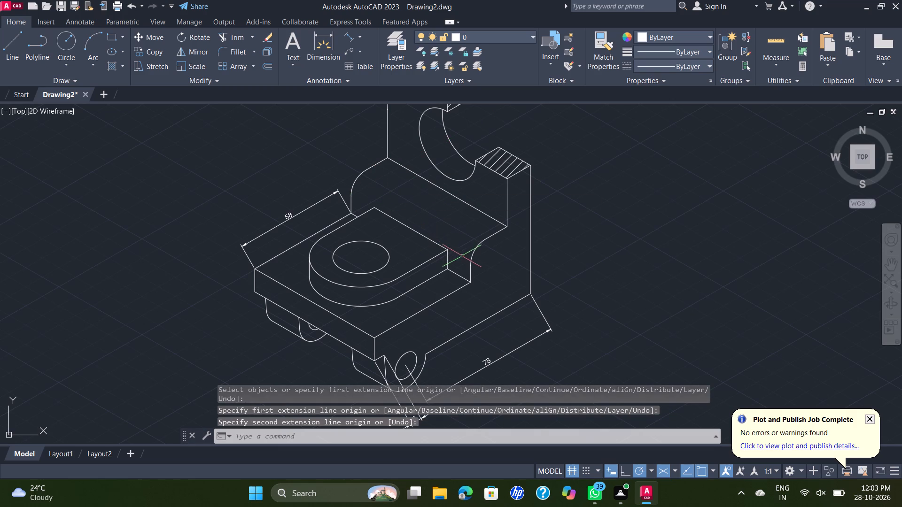
# Add a vertical aligned dimension of 24 from the base plate's upper side edge down to the long bottom edge.
pyautogui.scroll(-2, 500, 284)
pyautogui.moveTo(487, 271); pyautogui.dragTo(486, 229, button='middle')
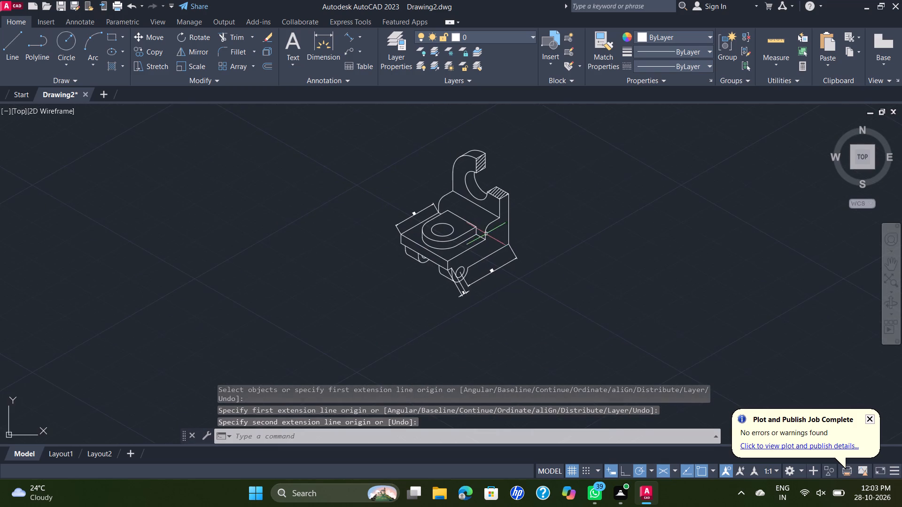
pyautogui.scroll(2, 483, 244)
pyautogui.press('space')
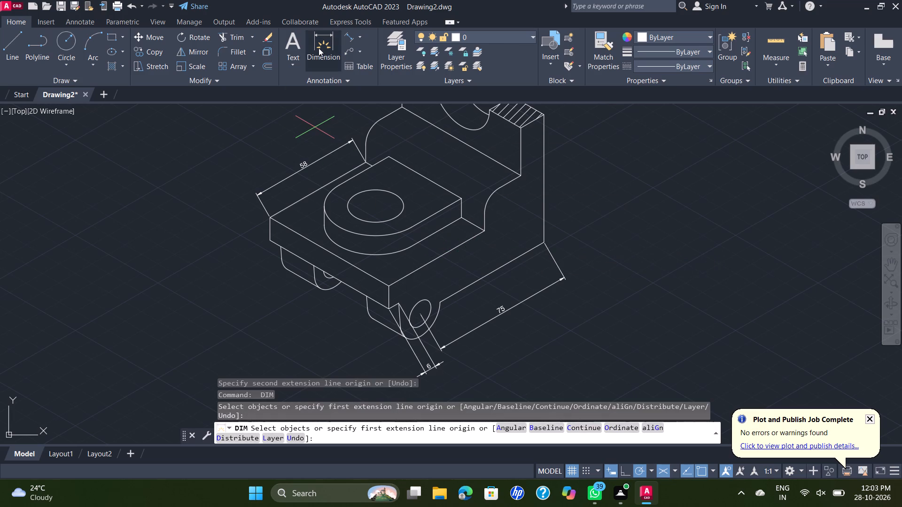
pyautogui.click(350, 36)
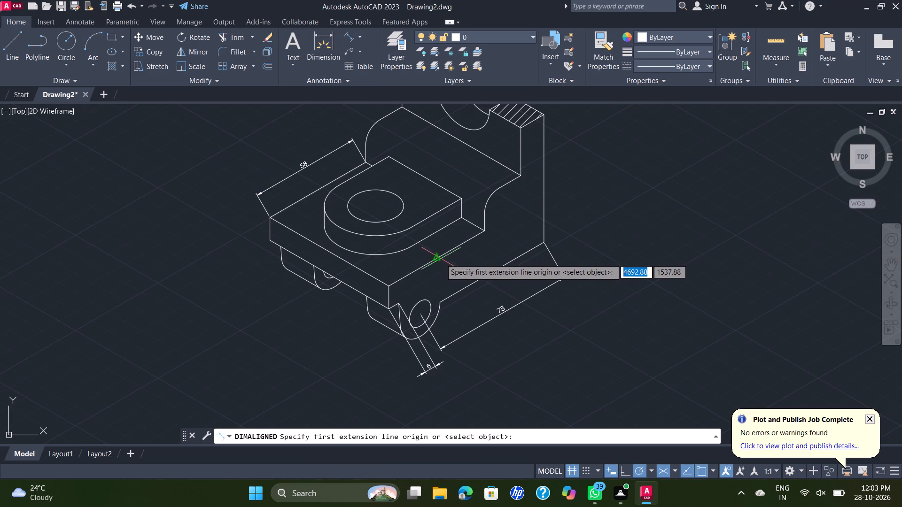
pyautogui.click(440, 259)
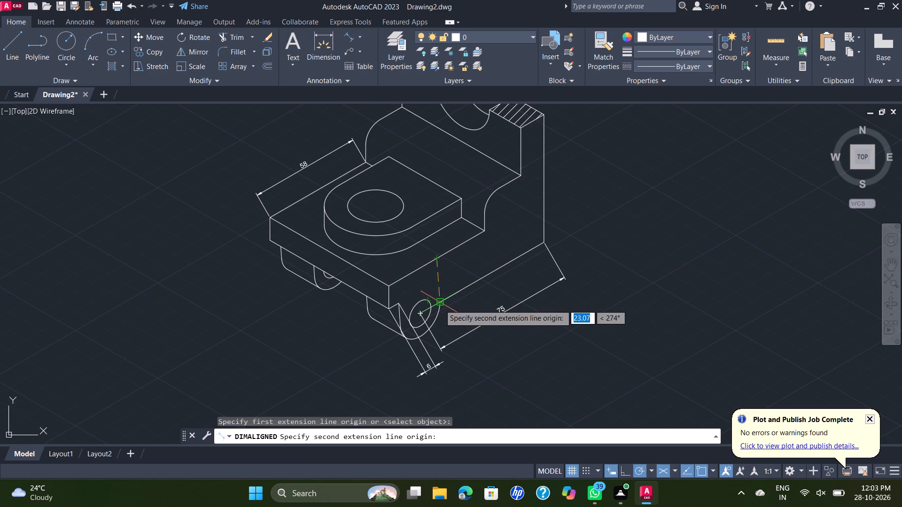
pyautogui.press('Escape')
pyautogui.press('space')
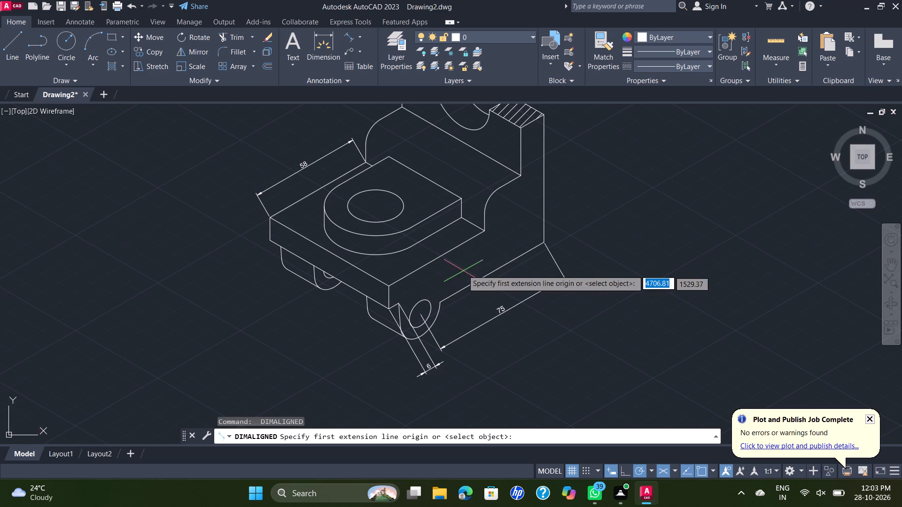
pyautogui.click(453, 247)
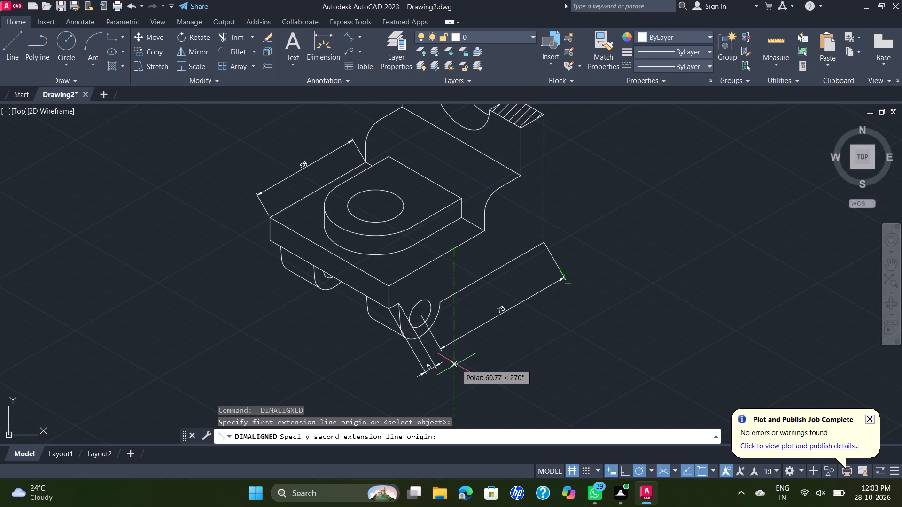
pyautogui.write('24')
pyautogui.press('Return')
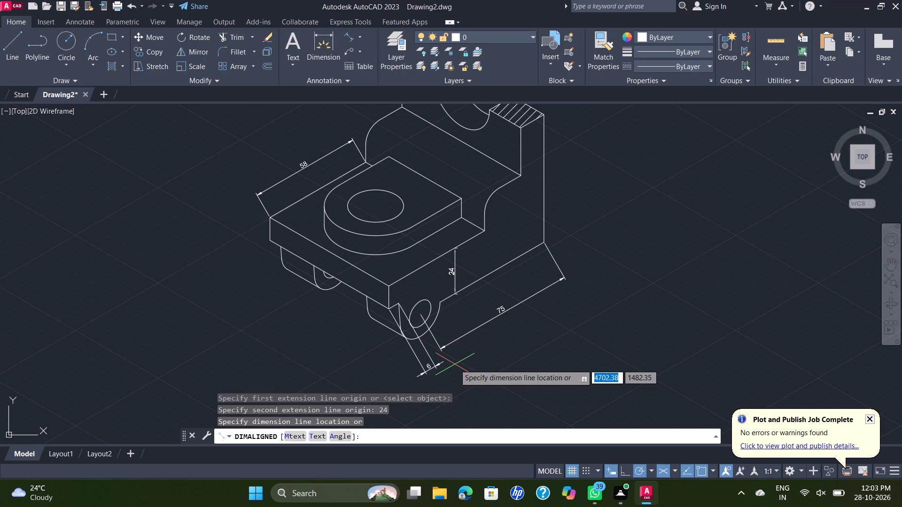
pyautogui.click(455, 364)
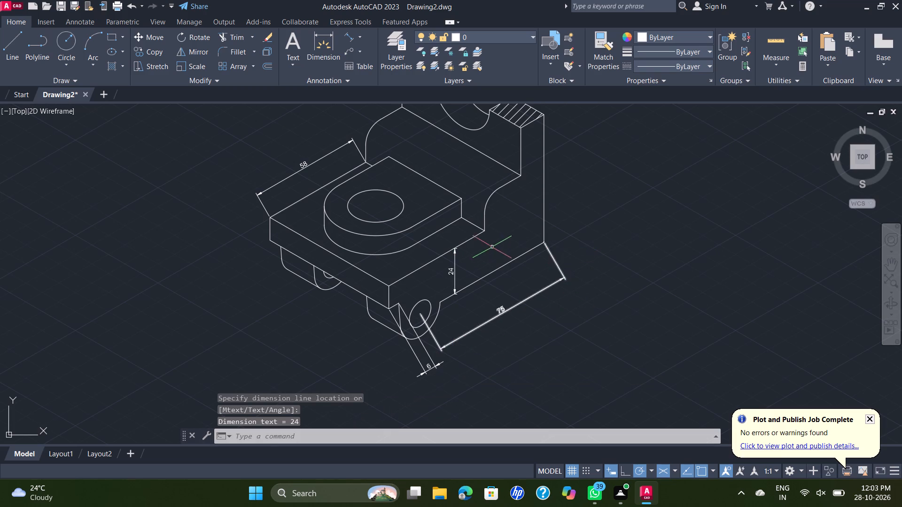
# Add a vertical aligned dimension of 42 from the raised step's top edge, beside the concave fillet, down to the bottom edge.
pyautogui.press('space')
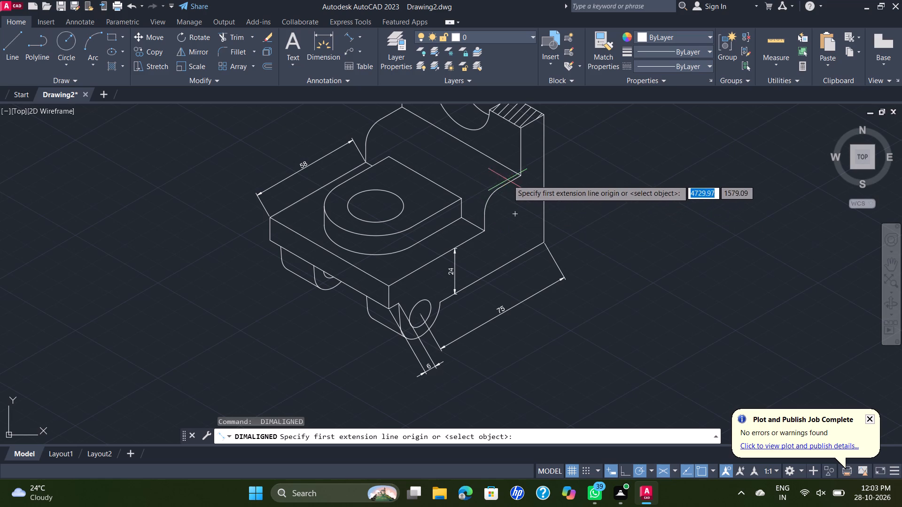
pyautogui.click(512, 180)
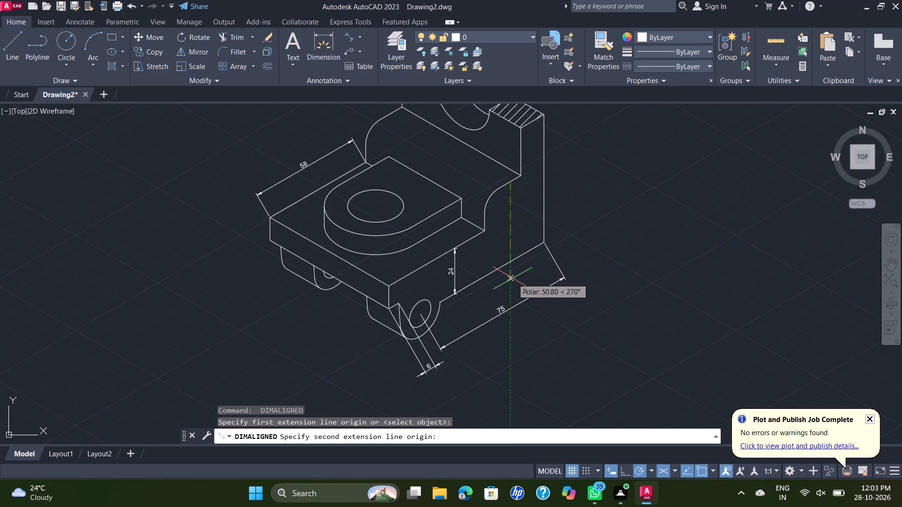
pyautogui.write('42')
pyautogui.press('Return')
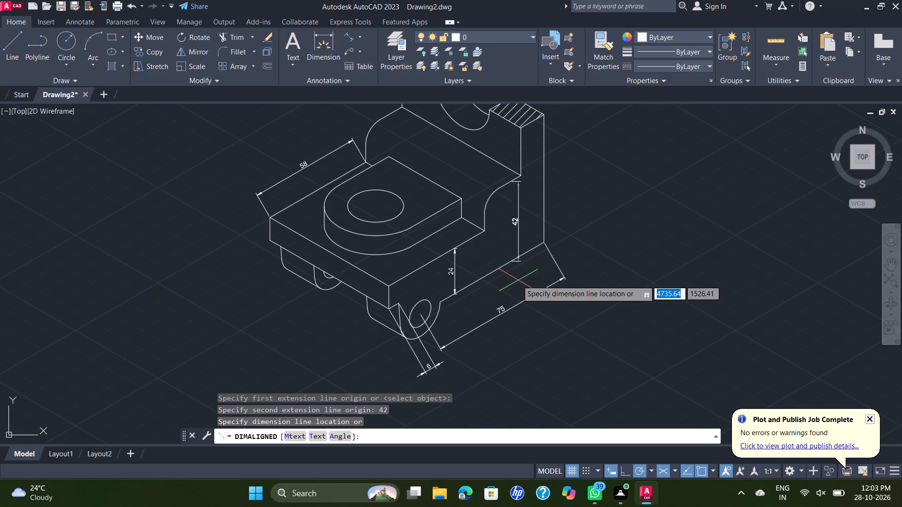
pyautogui.click(511, 280)
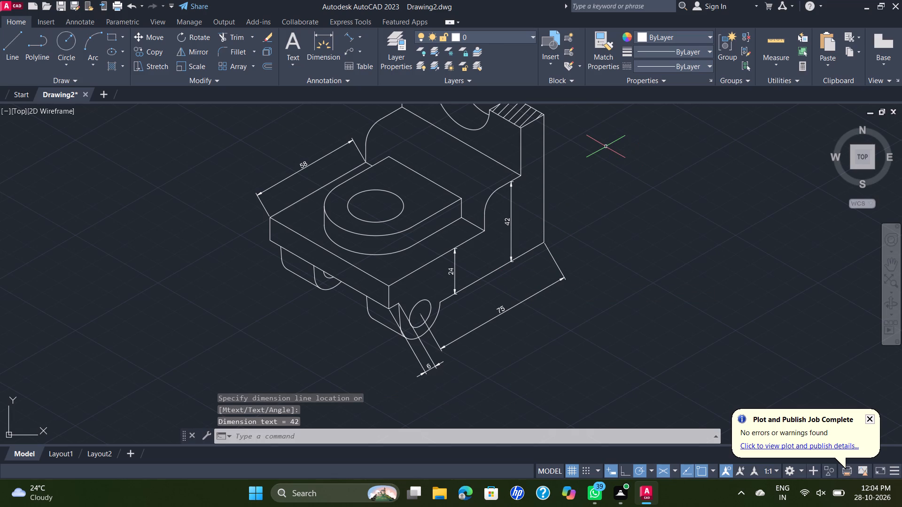
# Add an aligned dimension along the upright's outer vertical edge, from the hatched stub to the bottom corner, placed outside the part.
pyautogui.scroll(-1, 604, 149)
pyautogui.moveTo(605, 149); pyautogui.dragTo(537, 215, button='middle')
pyautogui.press('space')
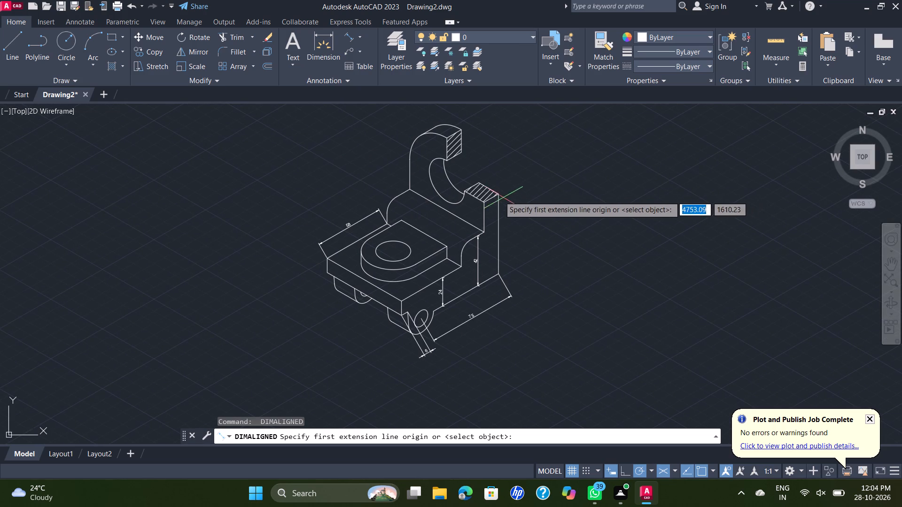
pyautogui.scroll(3, 499, 194)
pyautogui.click(491, 195)
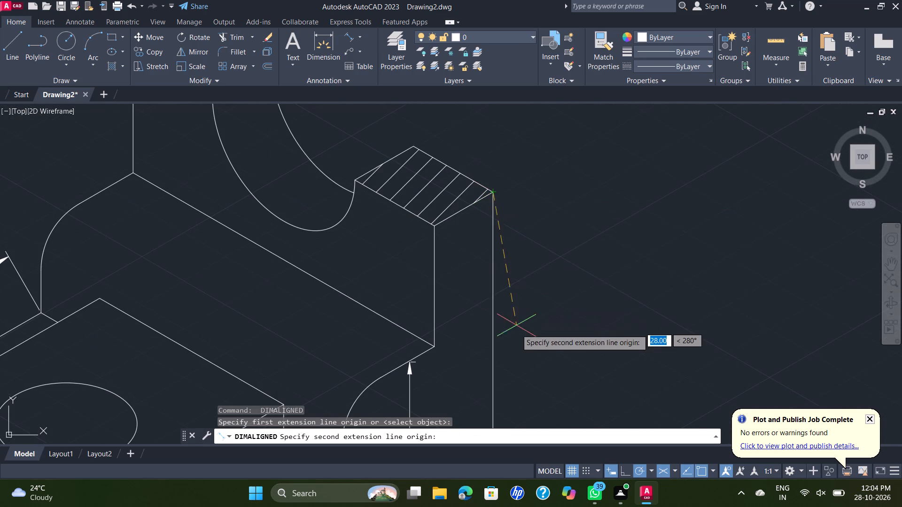
pyautogui.scroll(-2, 517, 334)
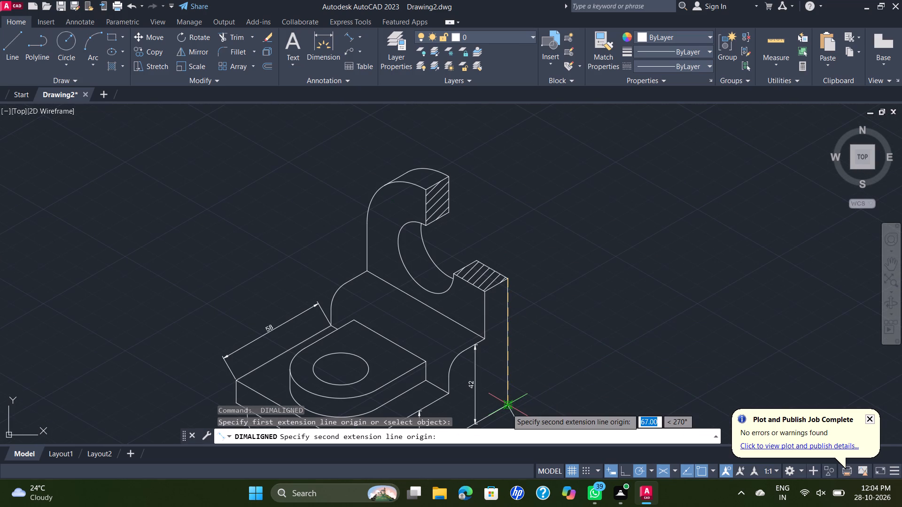
pyautogui.click(507, 408)
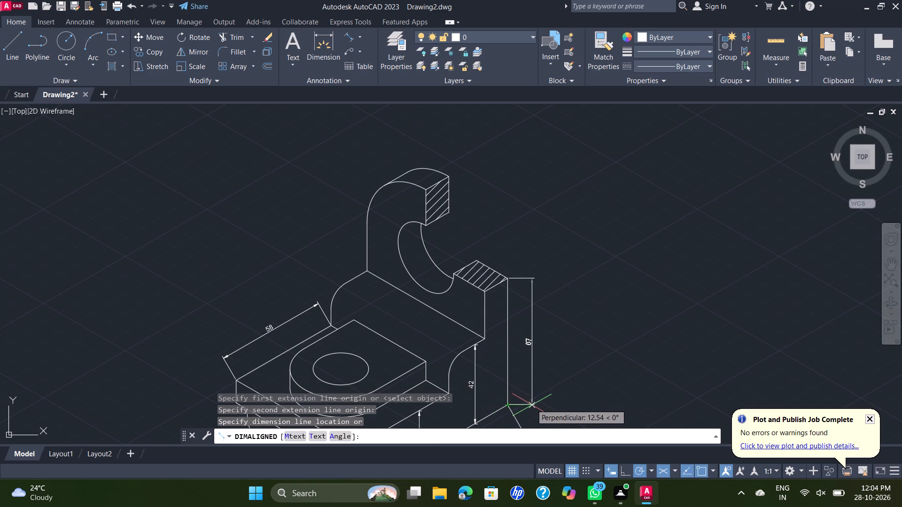
pyautogui.click(537, 407)
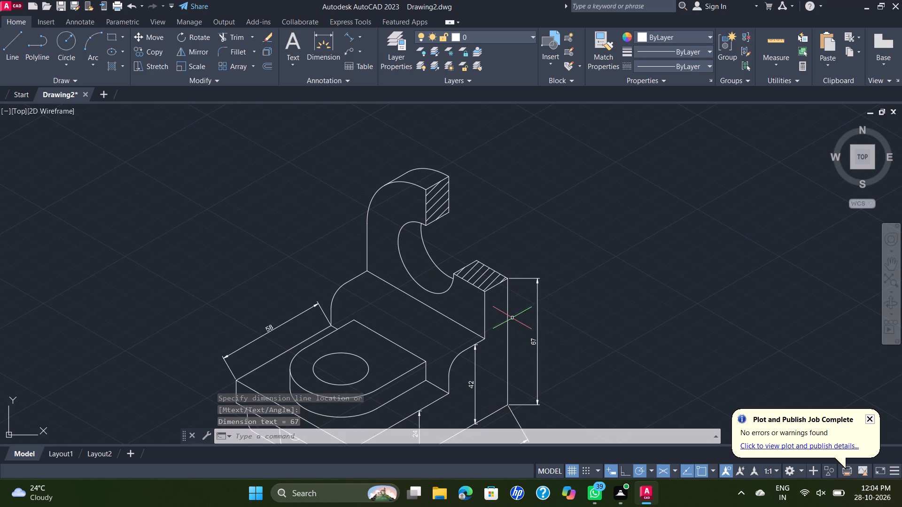
# Add an aligned dimension of 14 at 30° across the upright's narrow side face, just below the hatched stub.
pyautogui.press('space')
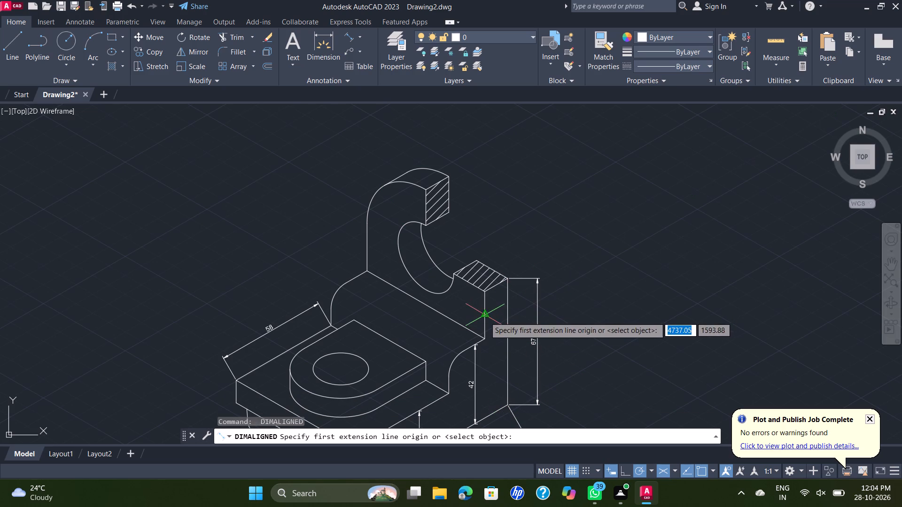
pyautogui.click(485, 316)
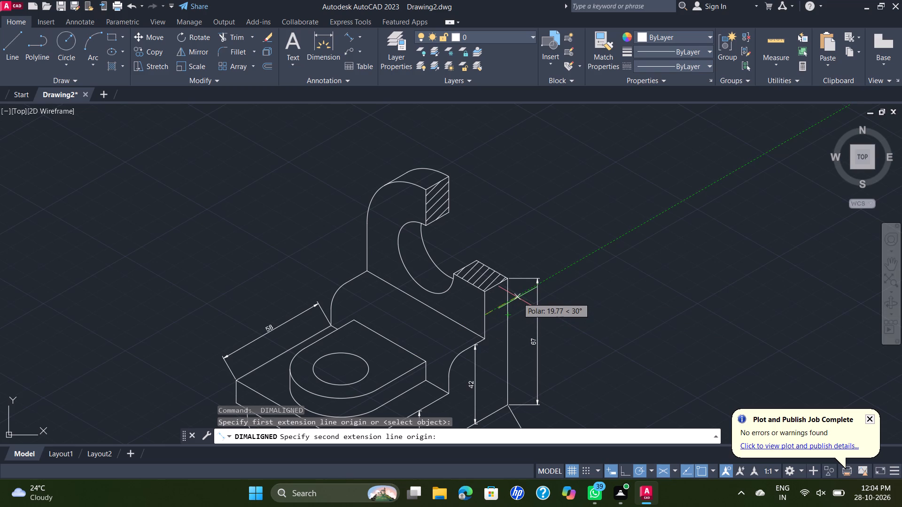
pyautogui.write('14')
pyautogui.press('Return')
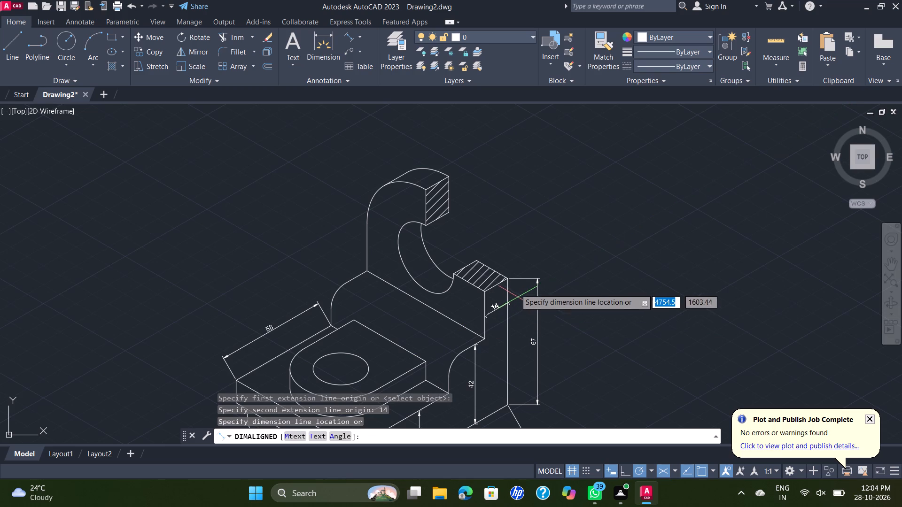
pyautogui.click(552, 279)
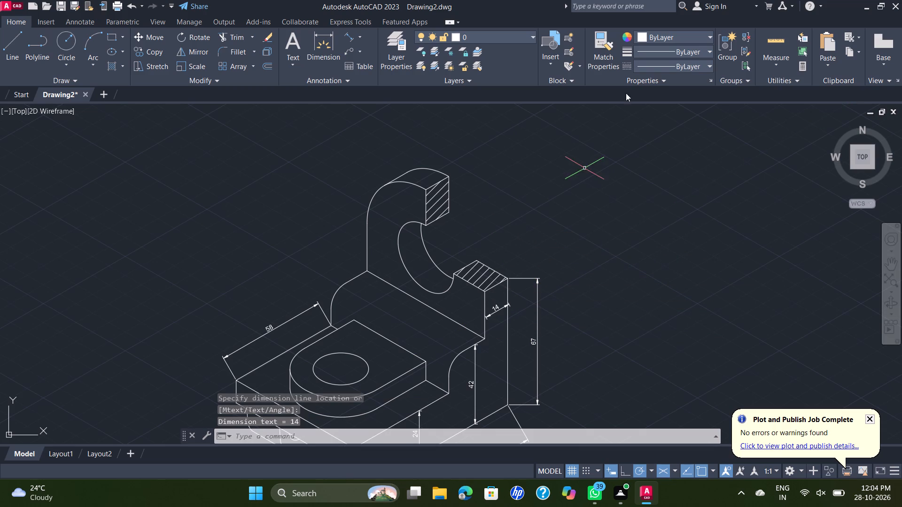
# Add a vertical aligned dimension from the midpoint of the upright's lower front edge to the centre of its round cutout.
pyautogui.scroll(-1, 653, 211)
pyautogui.moveTo(653, 208); pyautogui.dragTo(675, 173, button='middle')
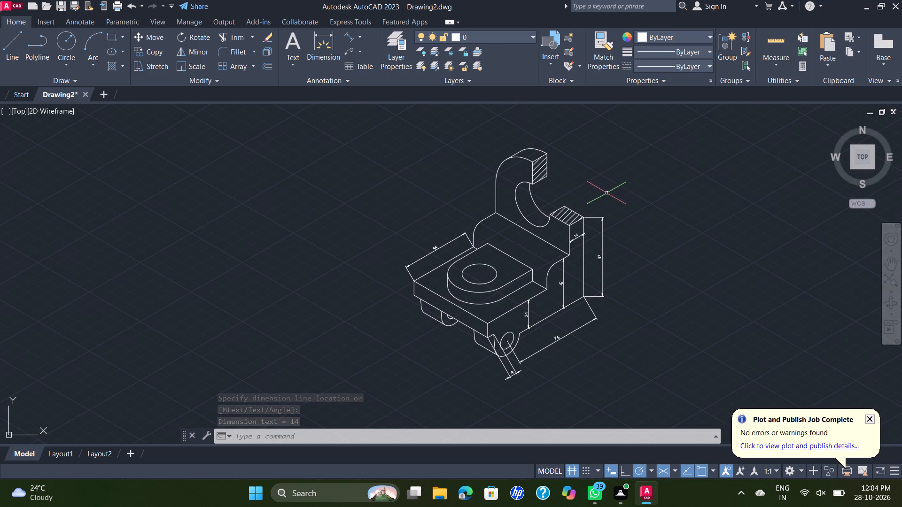
pyautogui.press('space')
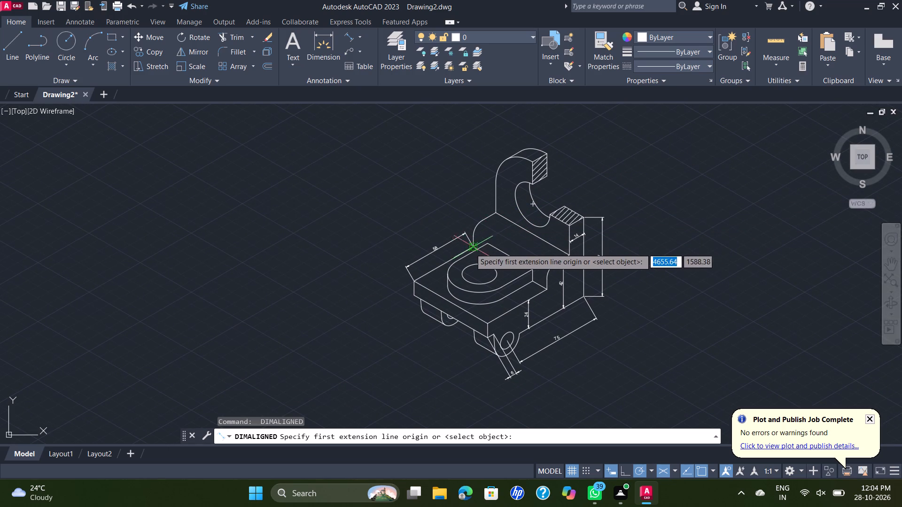
pyautogui.scroll(2, 531, 233)
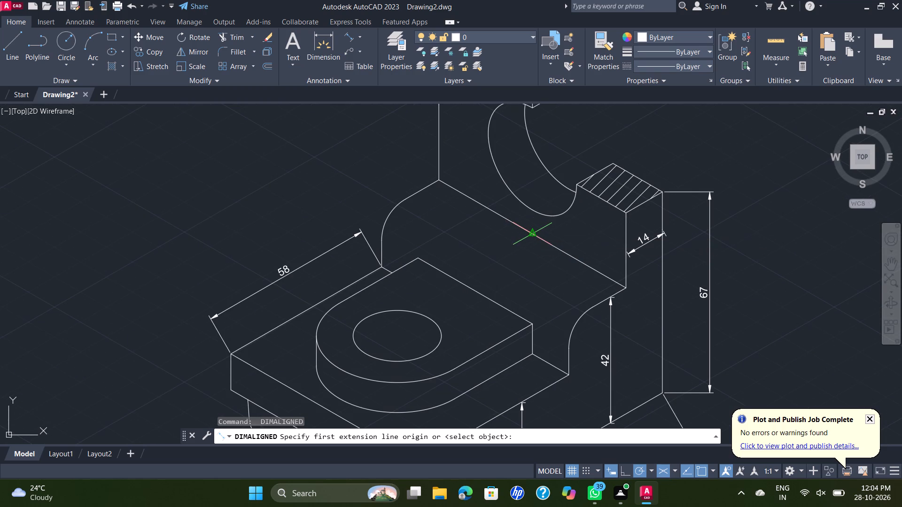
pyautogui.click(534, 234)
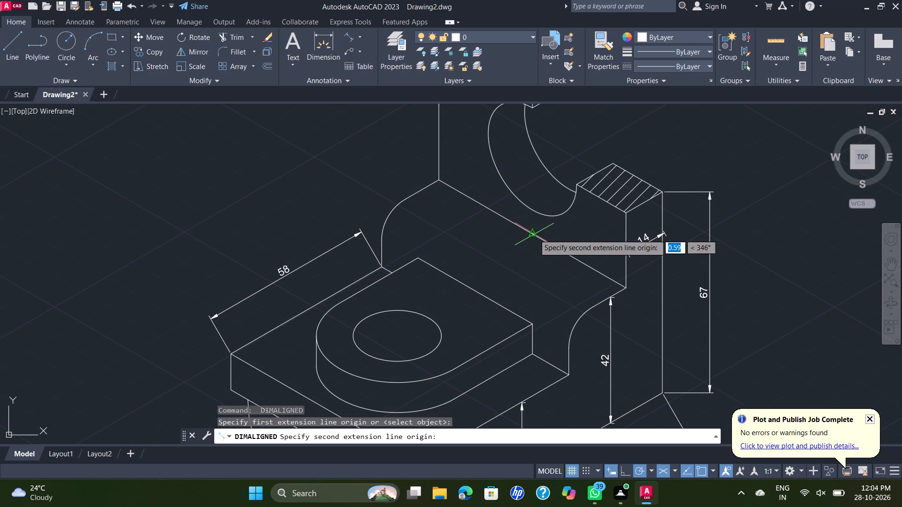
pyautogui.click(534, 159)
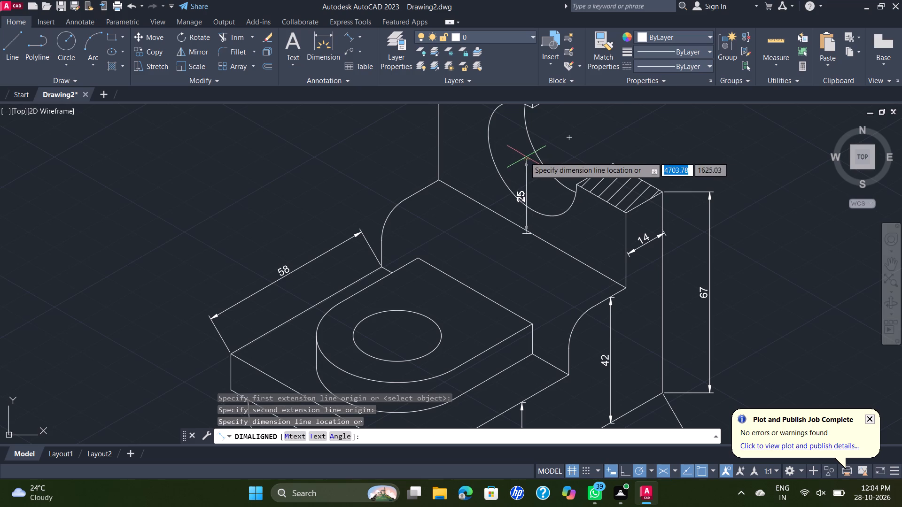
pyautogui.click(461, 134)
# Add an aligned dimension along the straight back edge of the rounded boss, placed just inside its top face.
pyautogui.scroll(-1, 576, 146)
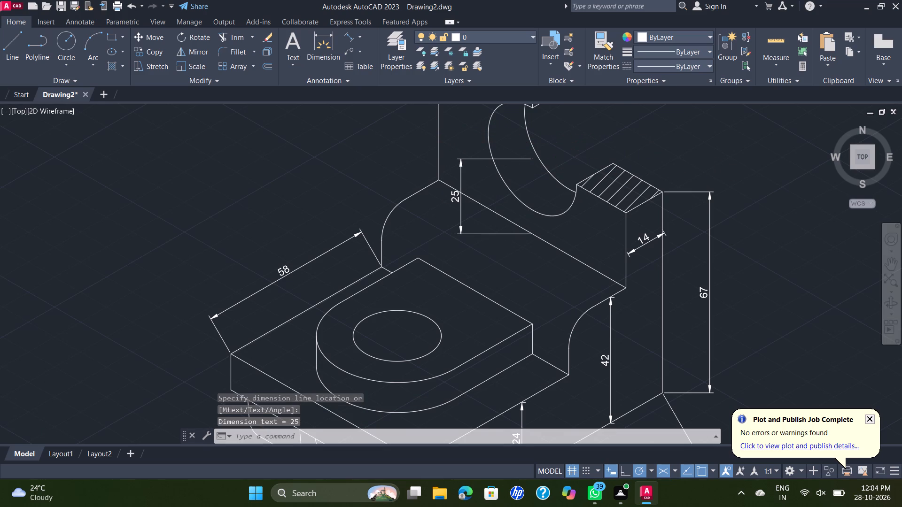
pyautogui.moveTo(576, 146); pyautogui.dragTo(563, 172, button='middle')
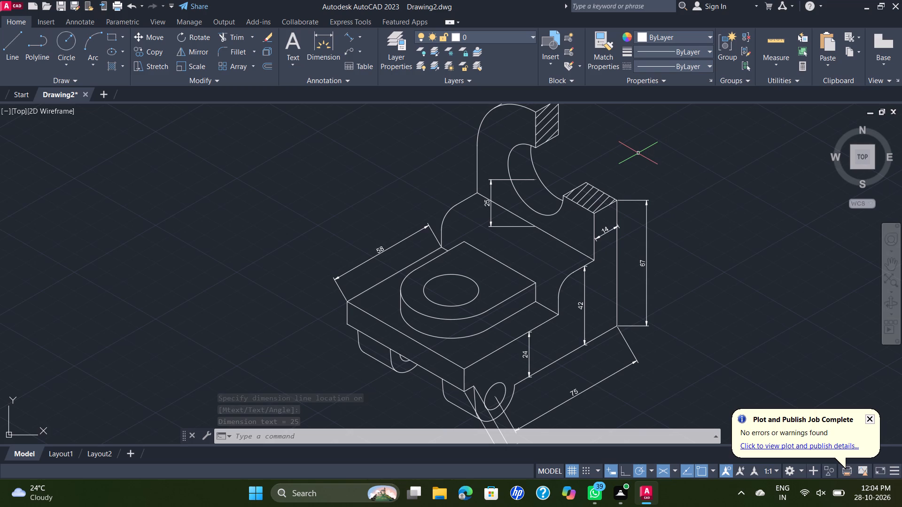
pyautogui.press('space')
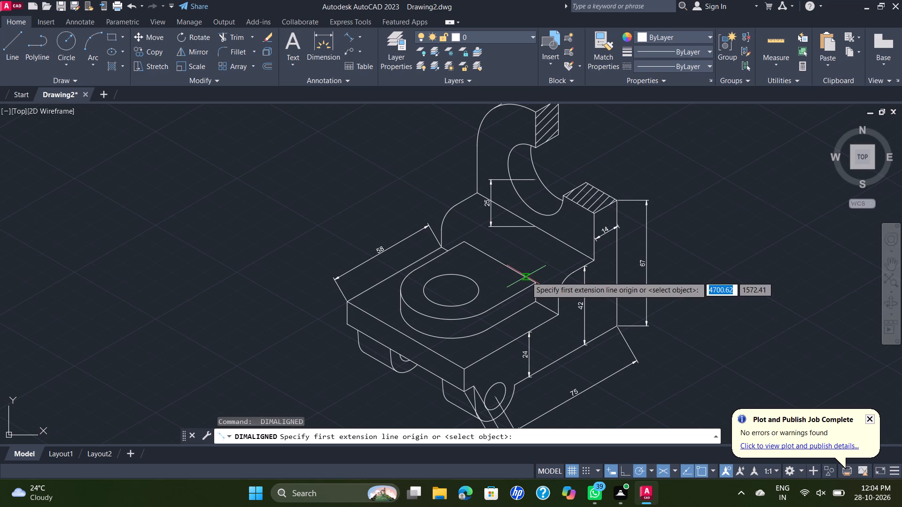
pyautogui.moveTo(548, 248); pyautogui.dragTo(601, 230, button='middle')
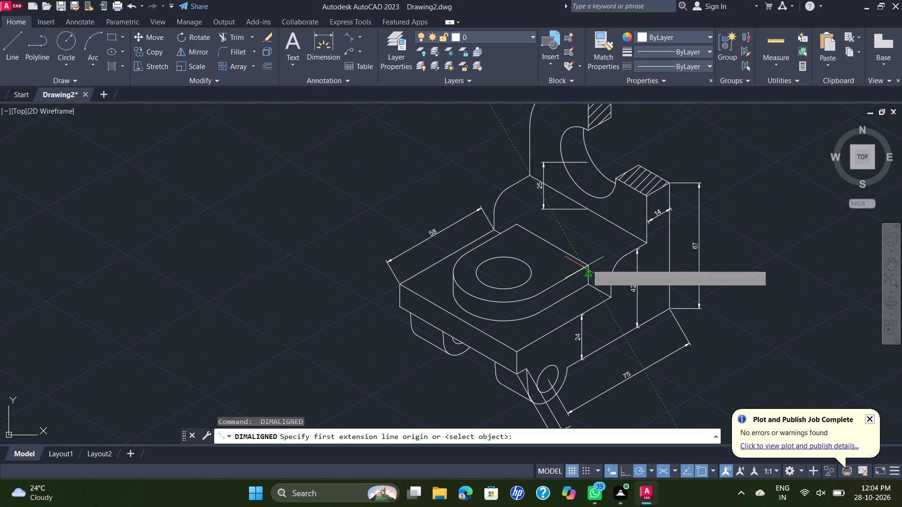
pyautogui.scroll(2, 589, 261)
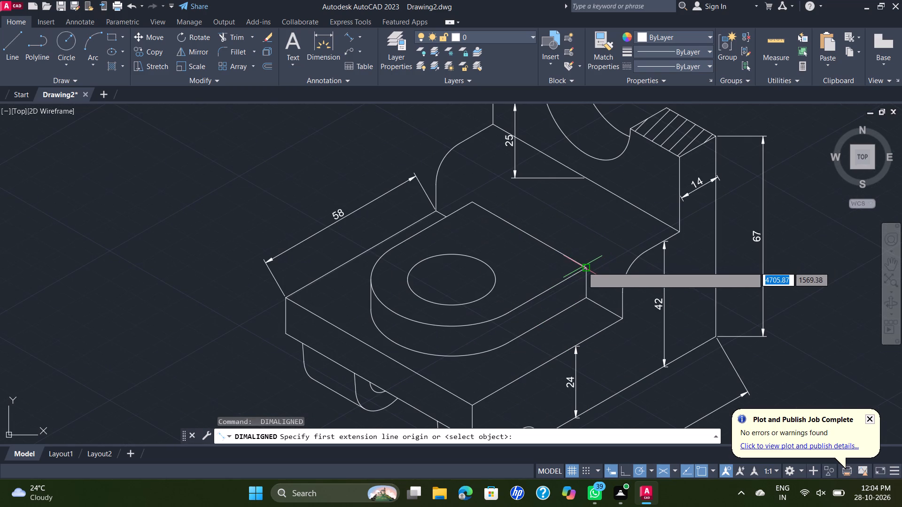
pyautogui.click(582, 268)
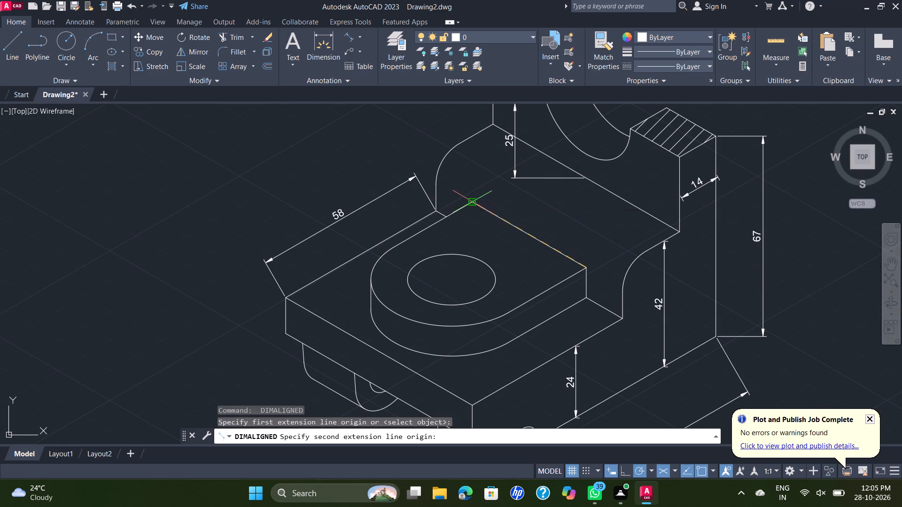
pyautogui.click(473, 202)
pyautogui.click(454, 213)
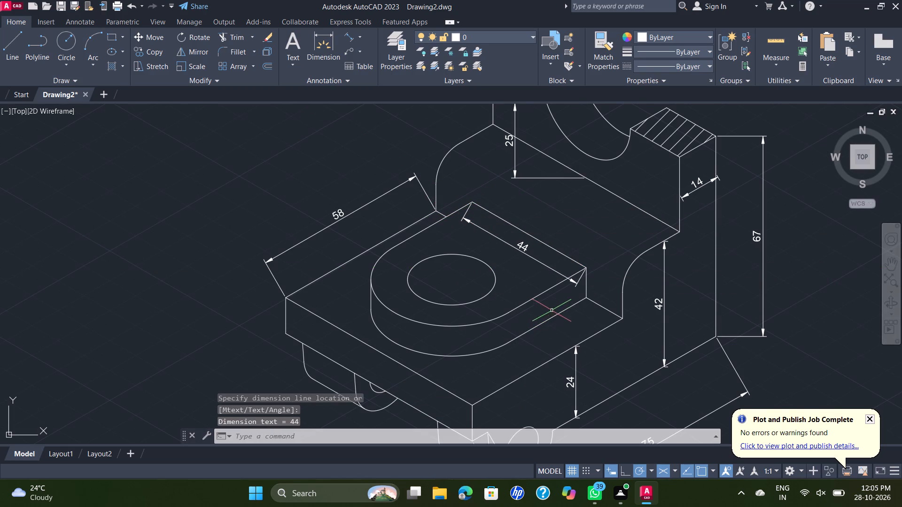
# Add a vertical aligned dimension for the rounded boss's height at its corner edge nearest the concave fillet.
pyautogui.press('space')
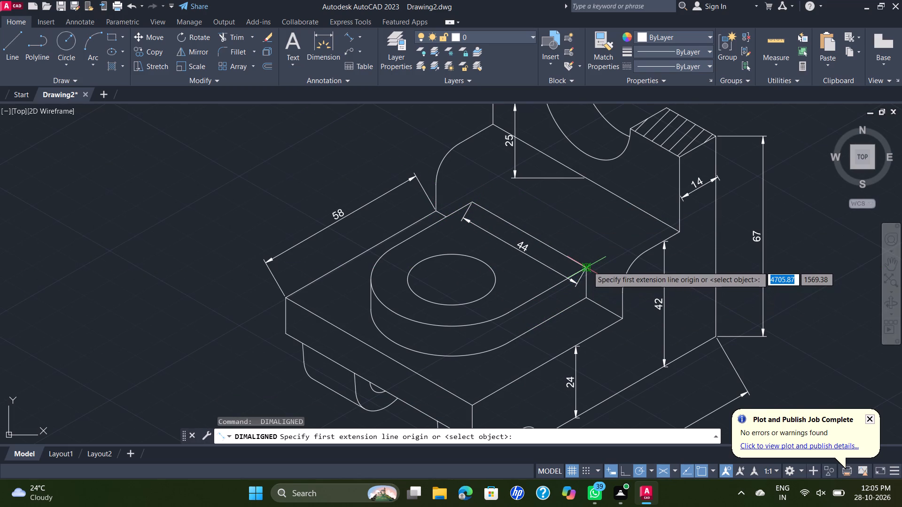
pyautogui.click(588, 266)
pyautogui.click(584, 294)
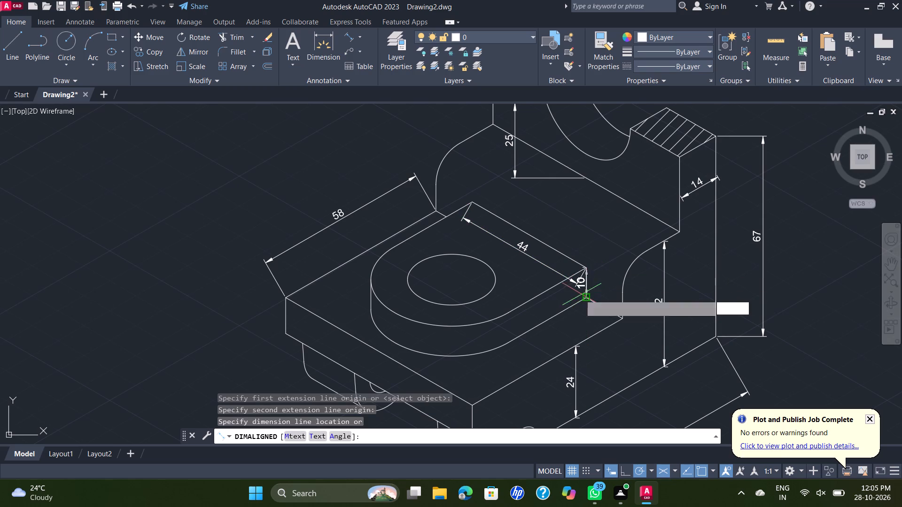
pyautogui.click(570, 309)
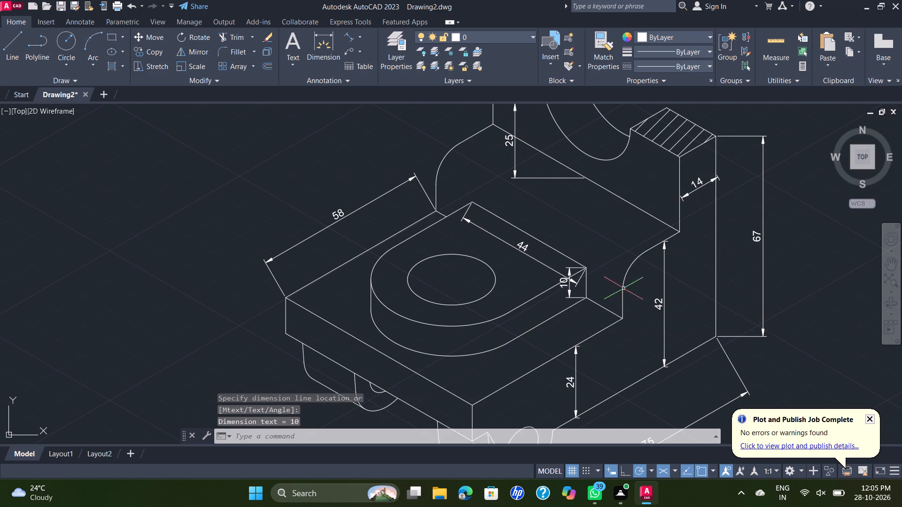
# Add an aligned dimension from the midpoint of the boss's straight back edge to the centre of its hole.
pyautogui.press('space')
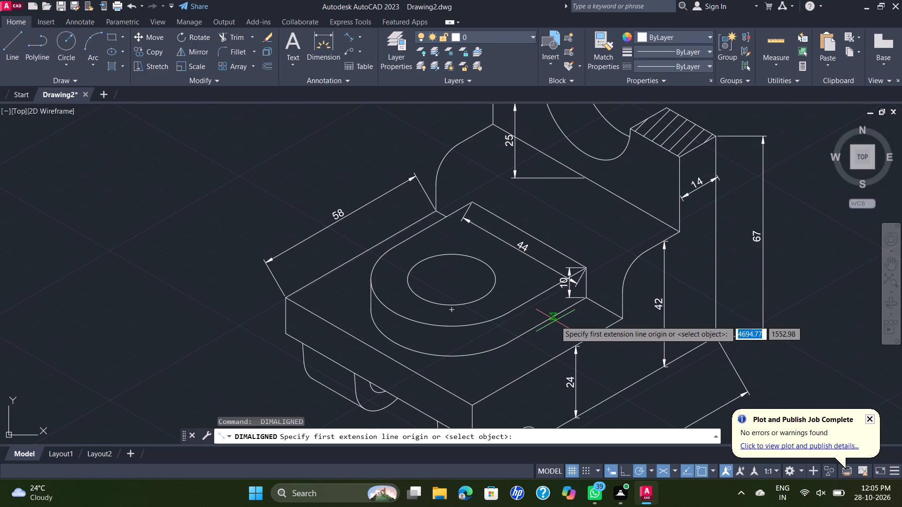
pyautogui.click(533, 235)
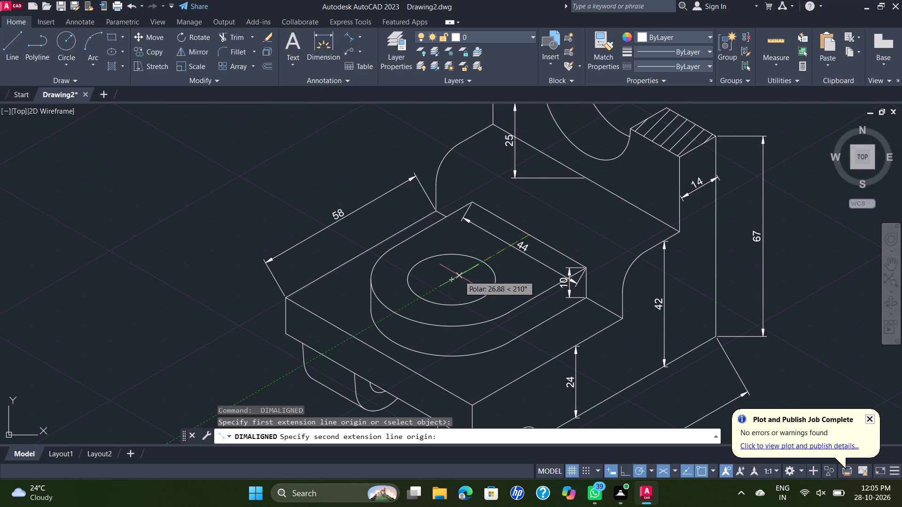
pyautogui.click(452, 282)
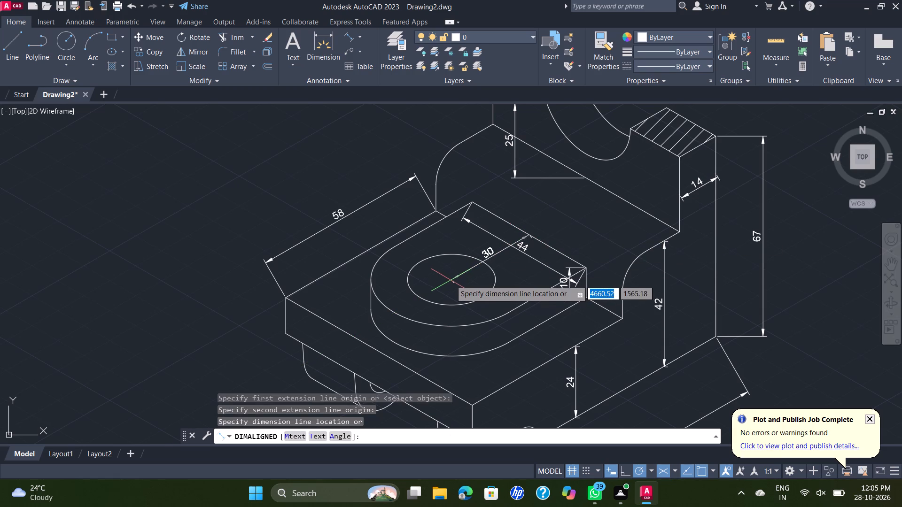
pyautogui.click(448, 277)
# Add an aligned dimension along the base plate's lower front edge, corner to corner, placed outside the part below the lugs.
pyautogui.scroll(-1, 589, 261)
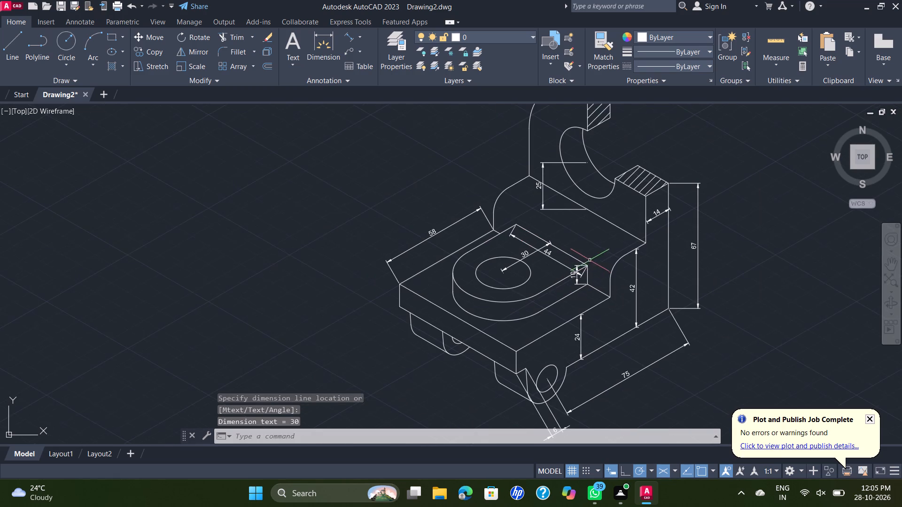
pyautogui.moveTo(590, 260); pyautogui.dragTo(605, 211, button='middle')
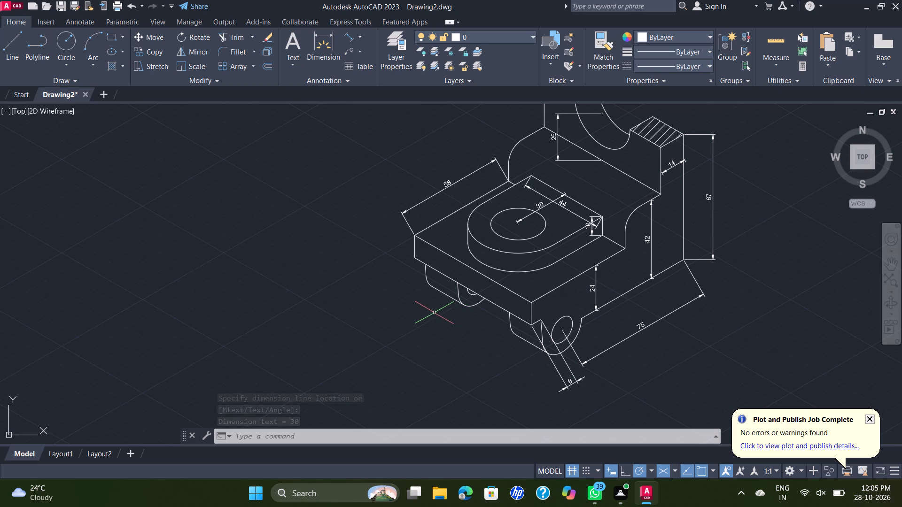
pyautogui.press('space')
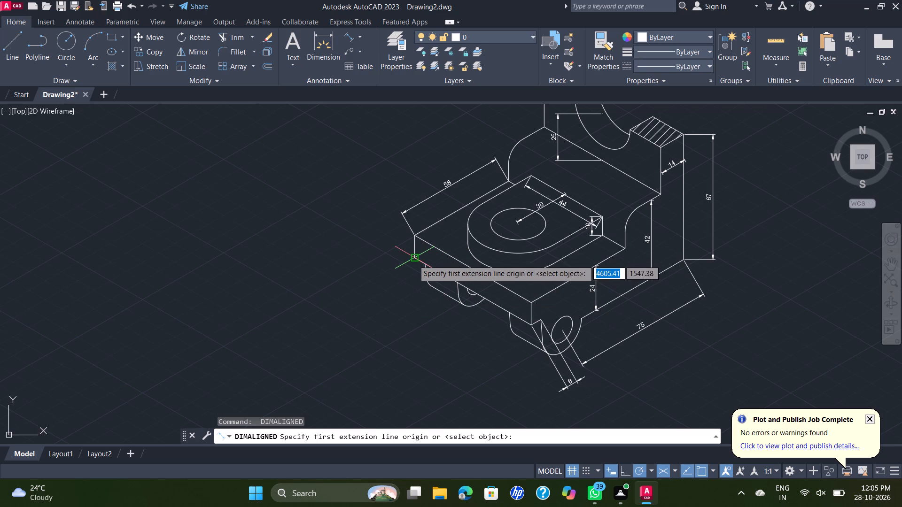
pyautogui.click(413, 260)
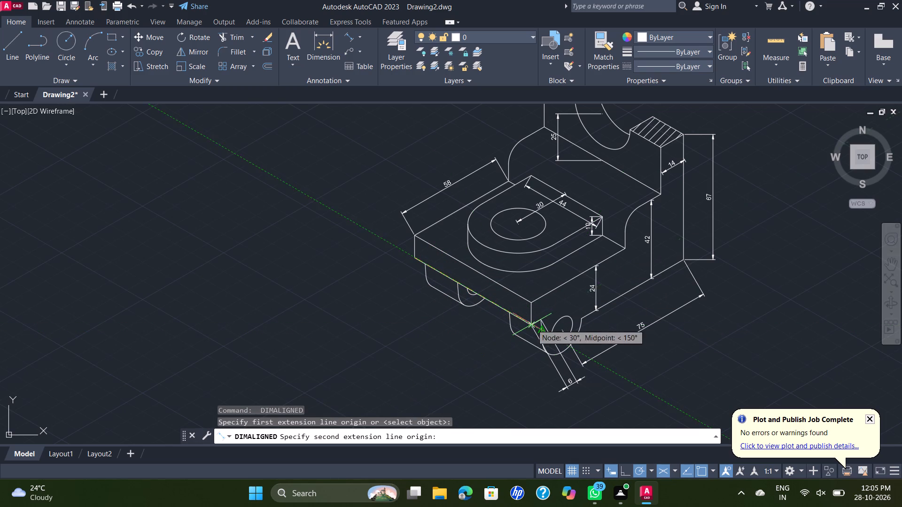
pyautogui.click(531, 325)
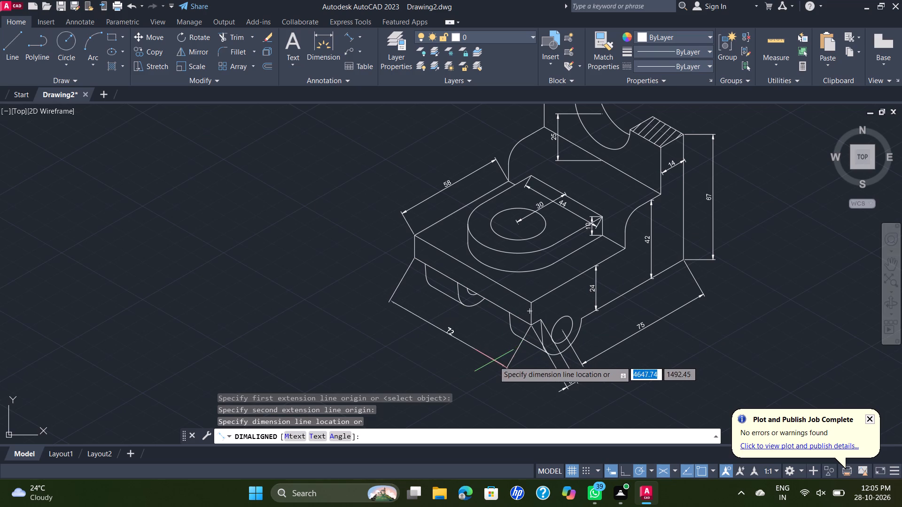
pyautogui.click(482, 373)
# Add an aligned dimension for the near lug's thickness, from its front hole centre to its back hole centre, placed below the lug.
pyautogui.press('space')
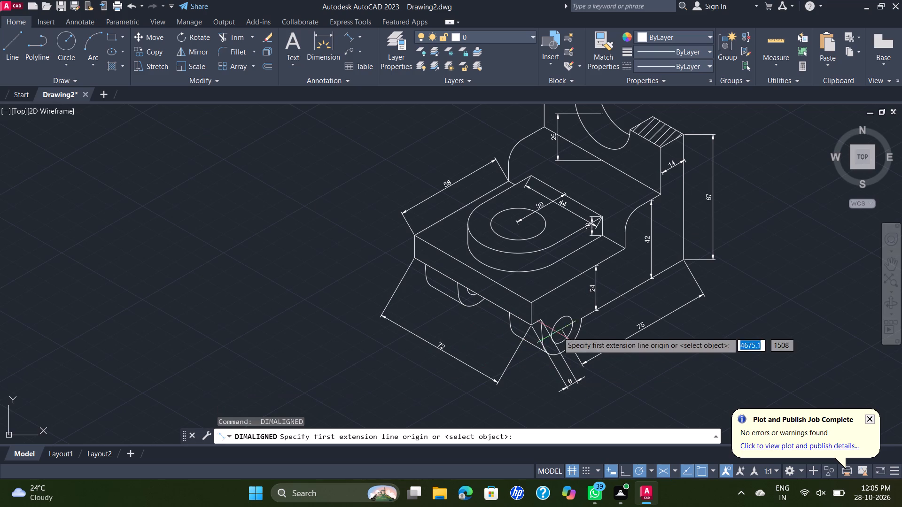
pyautogui.click(559, 329)
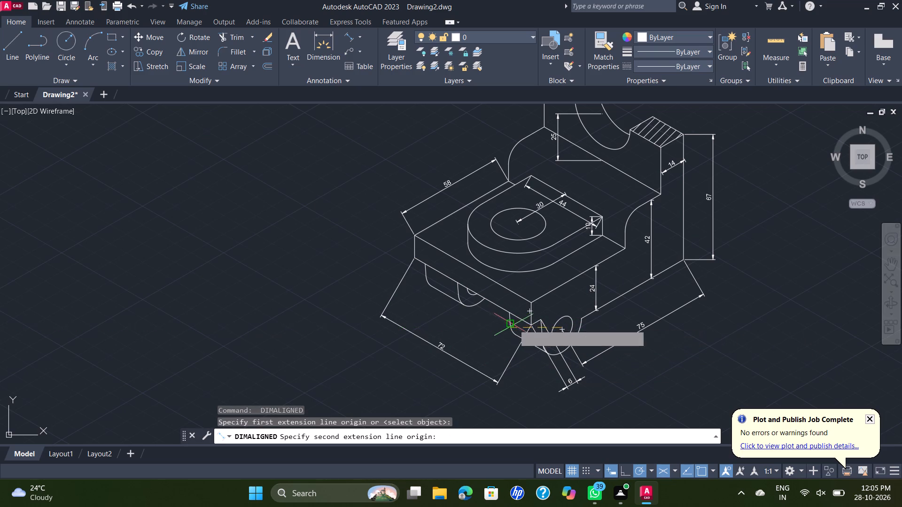
pyautogui.click(527, 309)
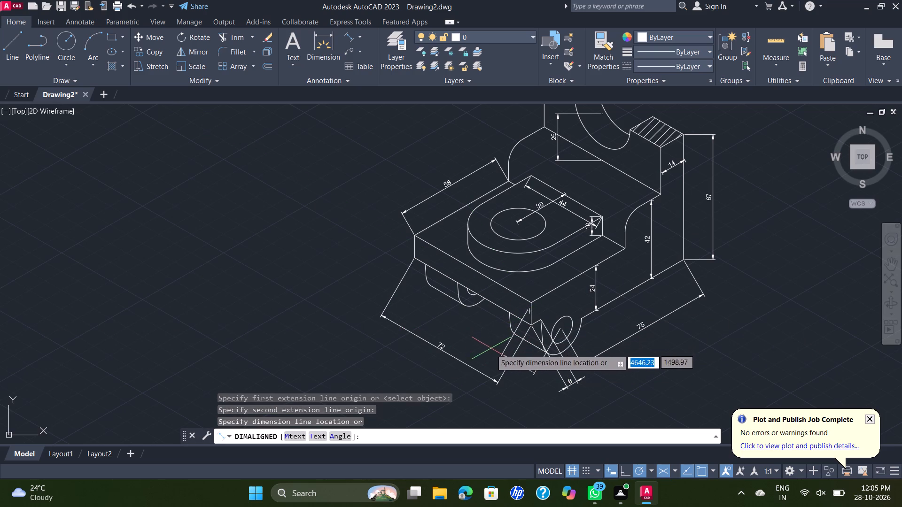
pyautogui.click(491, 351)
# Add an aligned dimension of 32 at 150° from the near lug's back hole centre towards the far lug, placed below the lugs.
pyautogui.press('space')
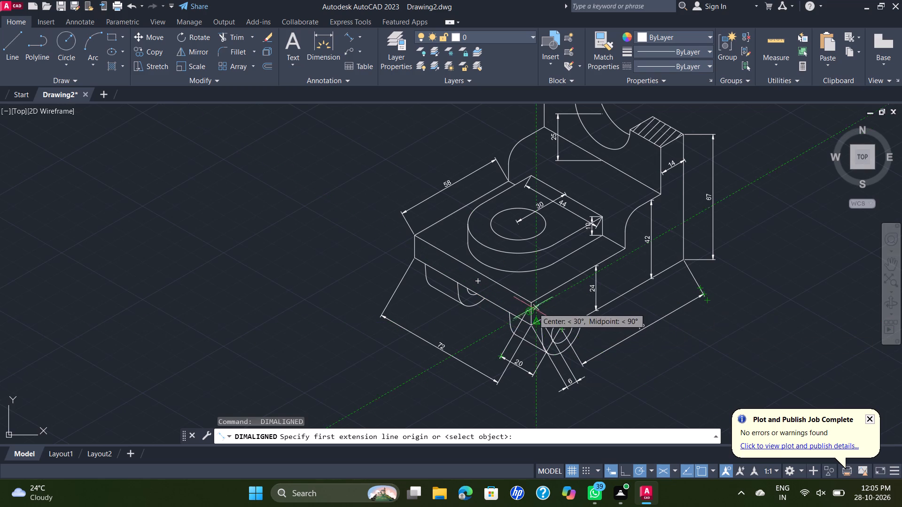
pyautogui.scroll(2, 523, 314)
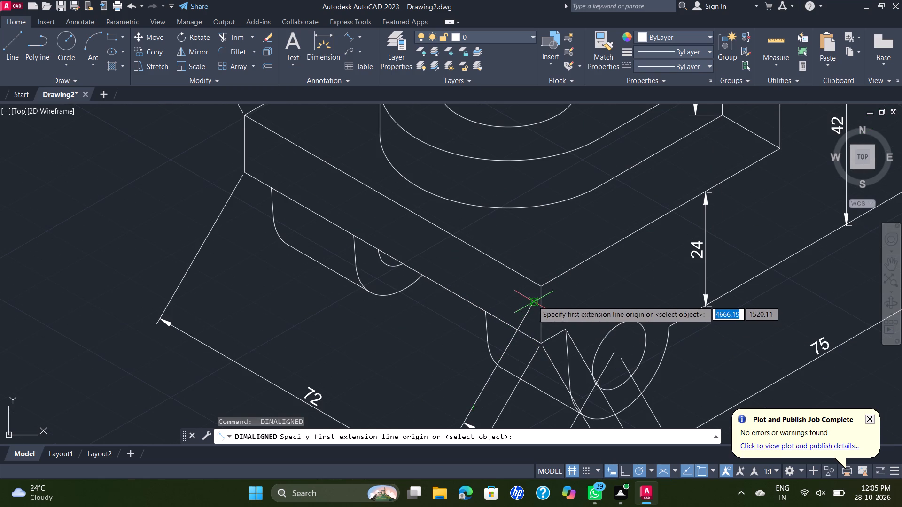
pyautogui.click(533, 301)
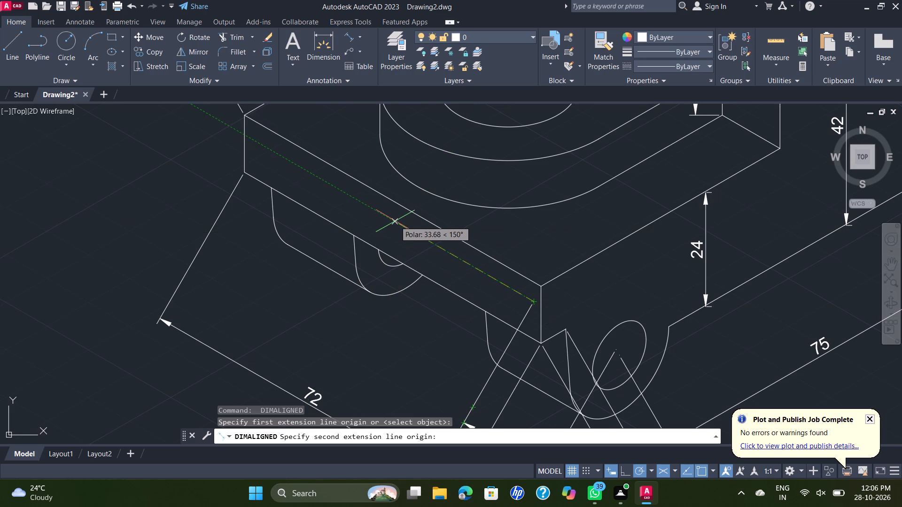
pyautogui.write('32')
pyautogui.press('Return')
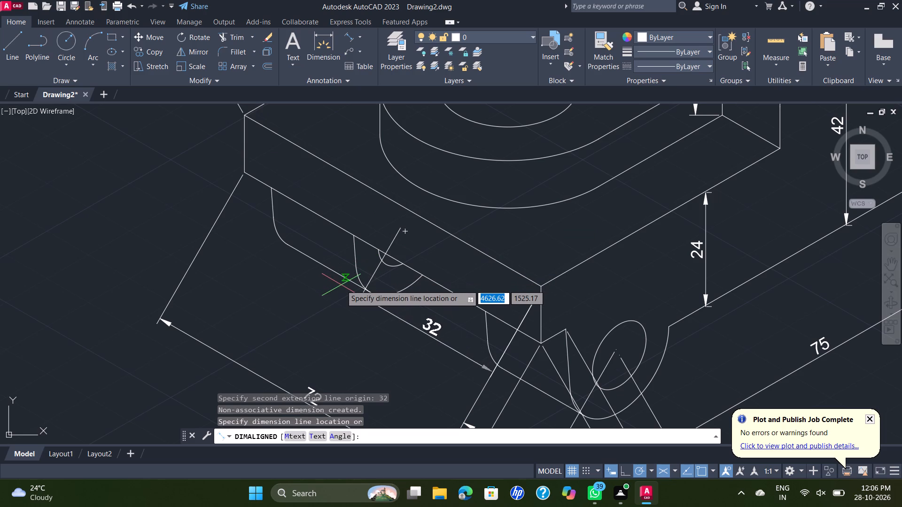
pyautogui.click(337, 302)
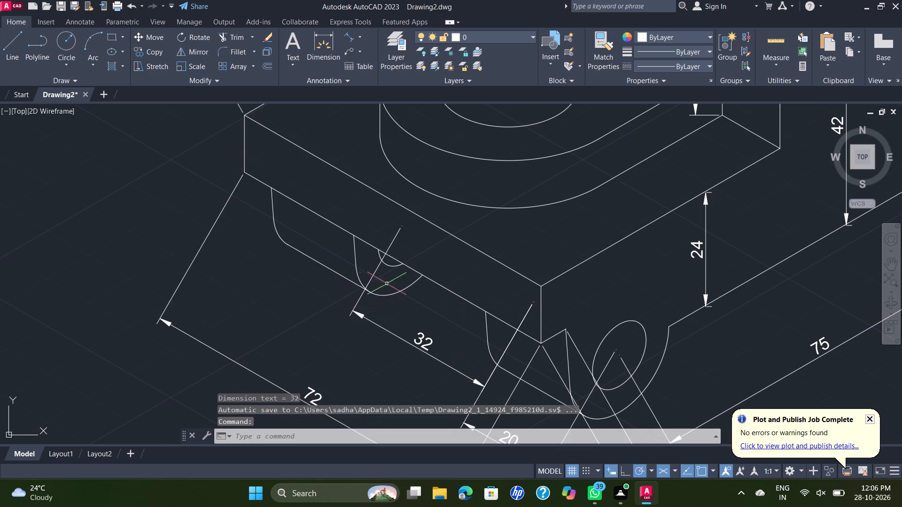
# Add a vertical aligned dimension of 12 for the base plate's thickness, from its upper front edge downward above the far lug.
pyautogui.scroll(-1, 417, 296)
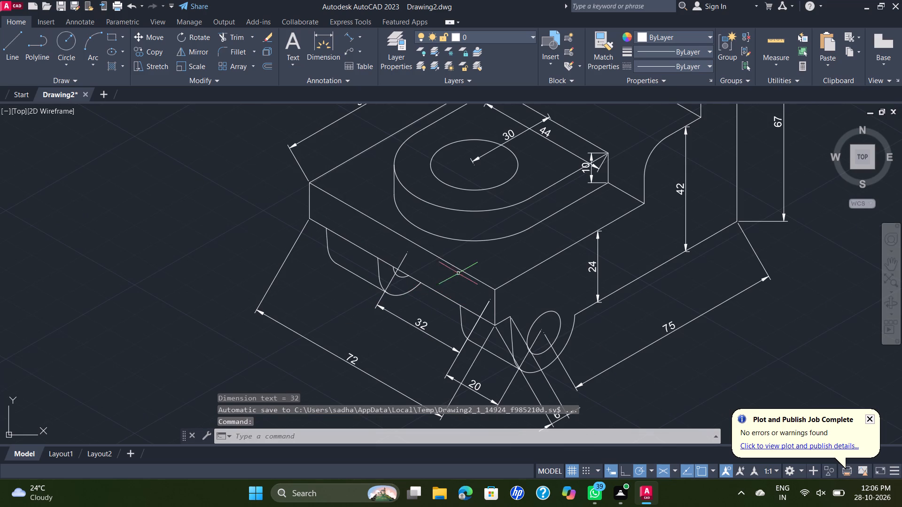
pyautogui.moveTo(459, 271); pyautogui.dragTo(423, 256, button='middle')
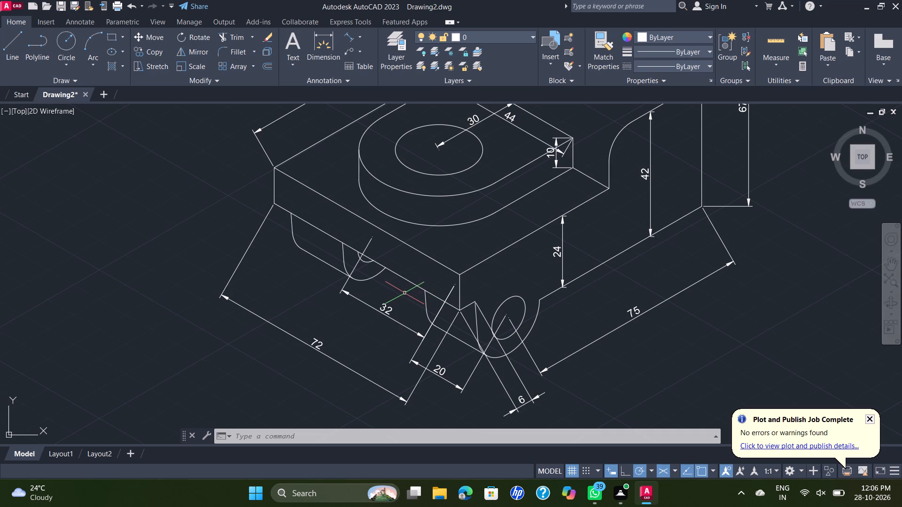
pyautogui.press('space')
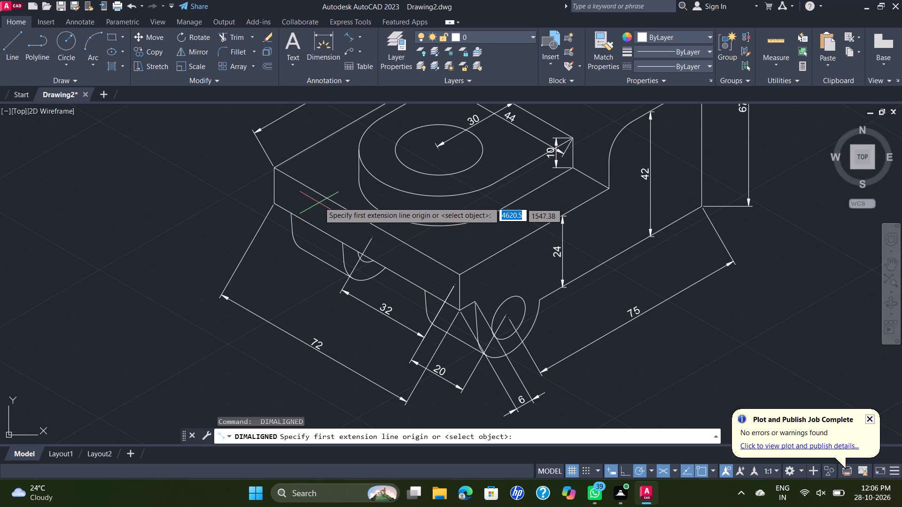
pyautogui.click(323, 195)
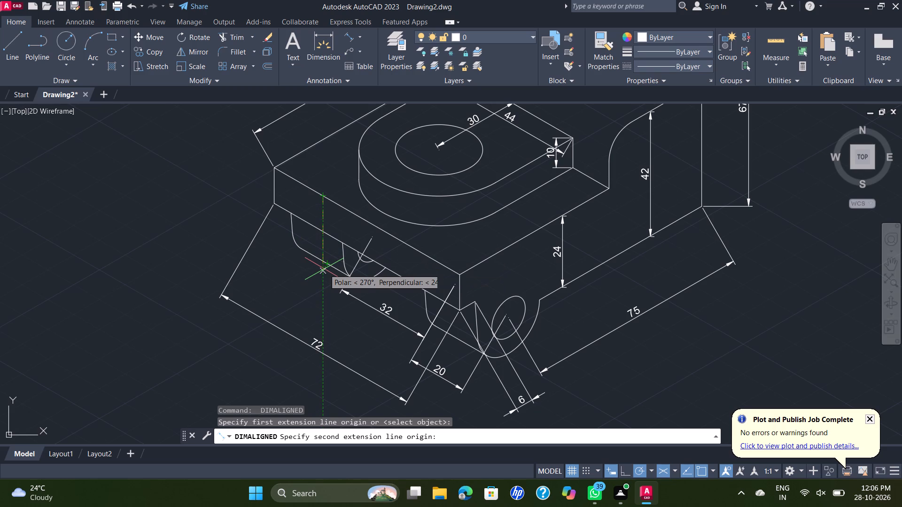
pyautogui.write('12')
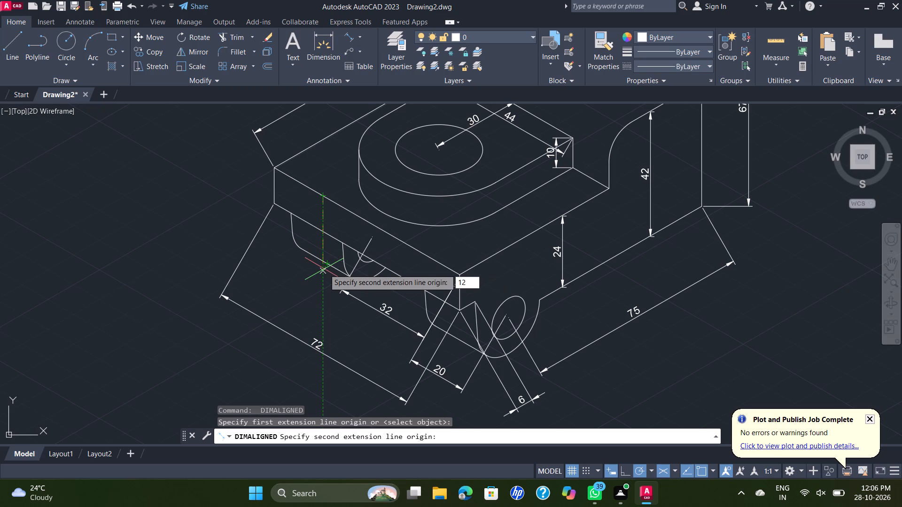
pyautogui.press('Return')
pyautogui.click(298, 257)
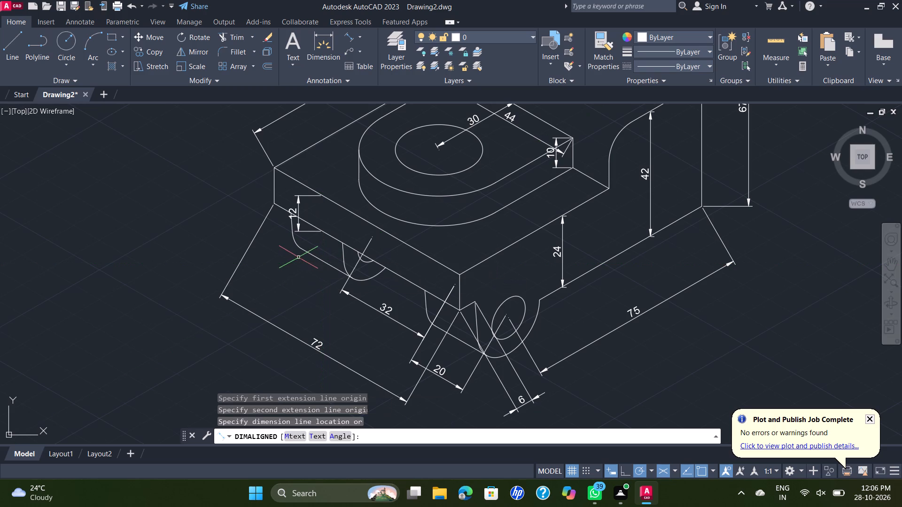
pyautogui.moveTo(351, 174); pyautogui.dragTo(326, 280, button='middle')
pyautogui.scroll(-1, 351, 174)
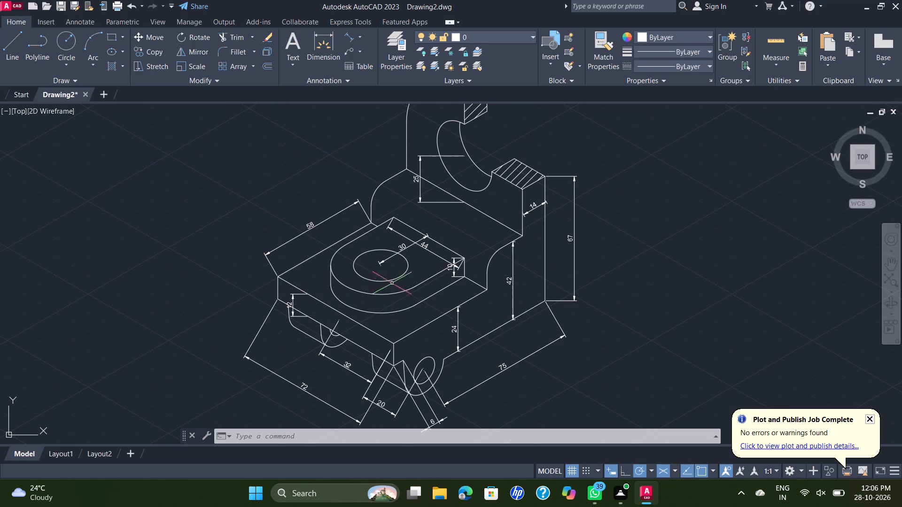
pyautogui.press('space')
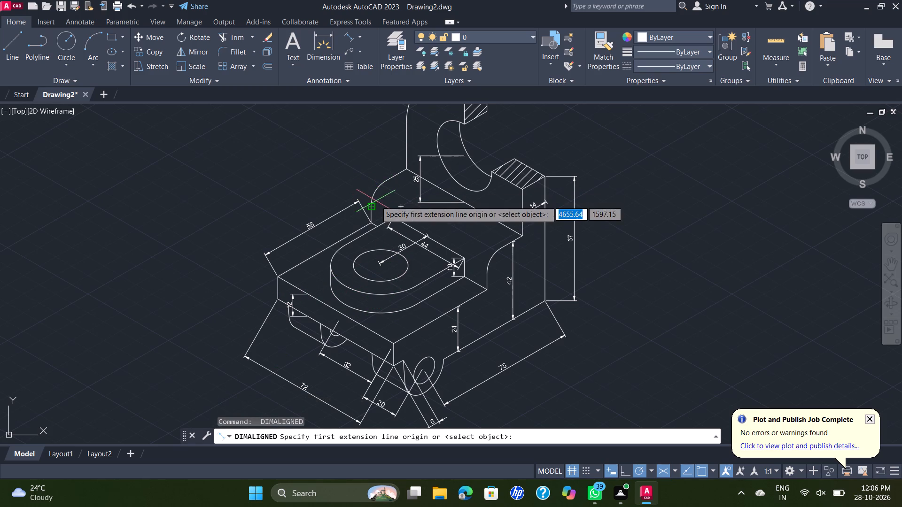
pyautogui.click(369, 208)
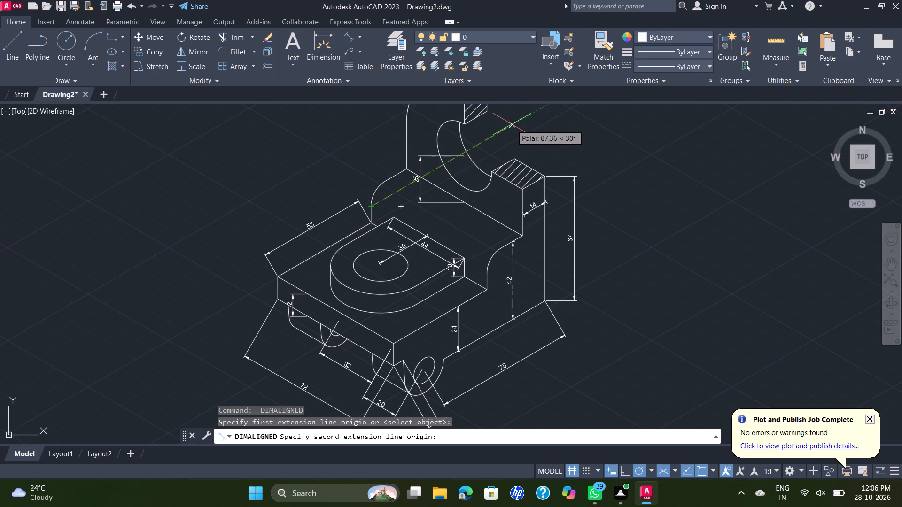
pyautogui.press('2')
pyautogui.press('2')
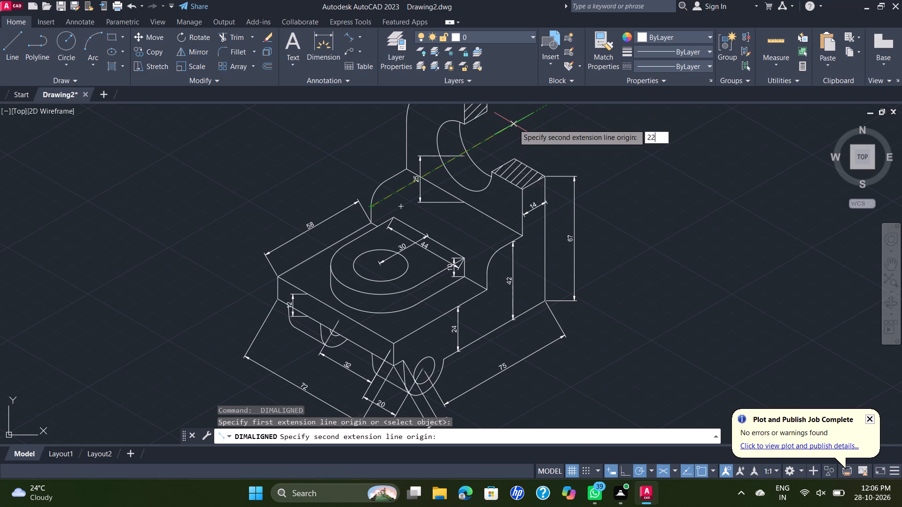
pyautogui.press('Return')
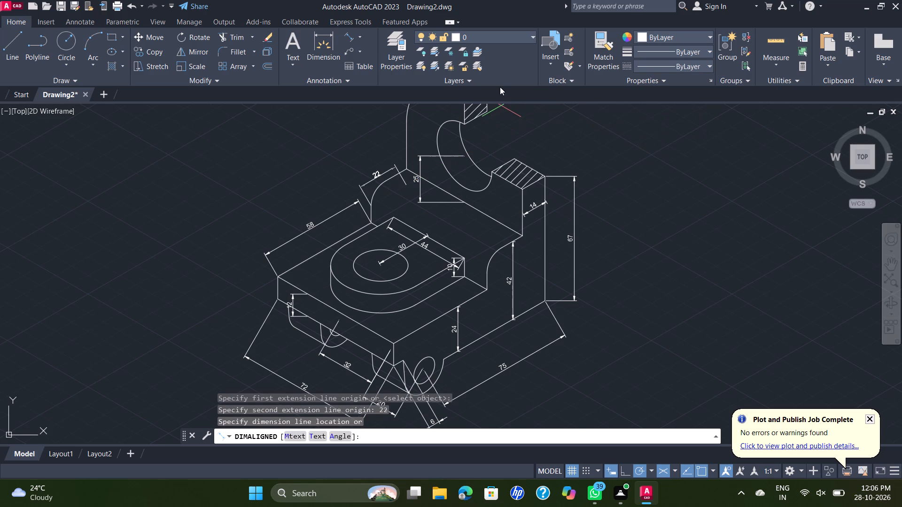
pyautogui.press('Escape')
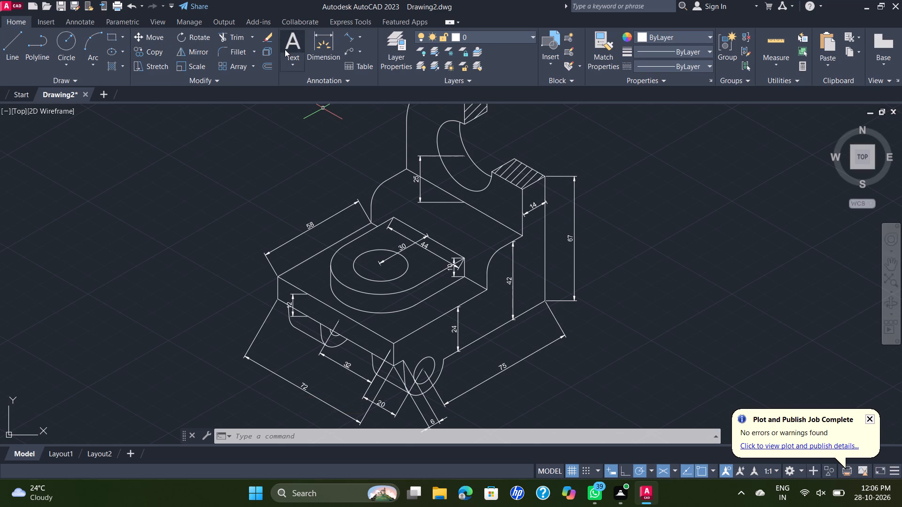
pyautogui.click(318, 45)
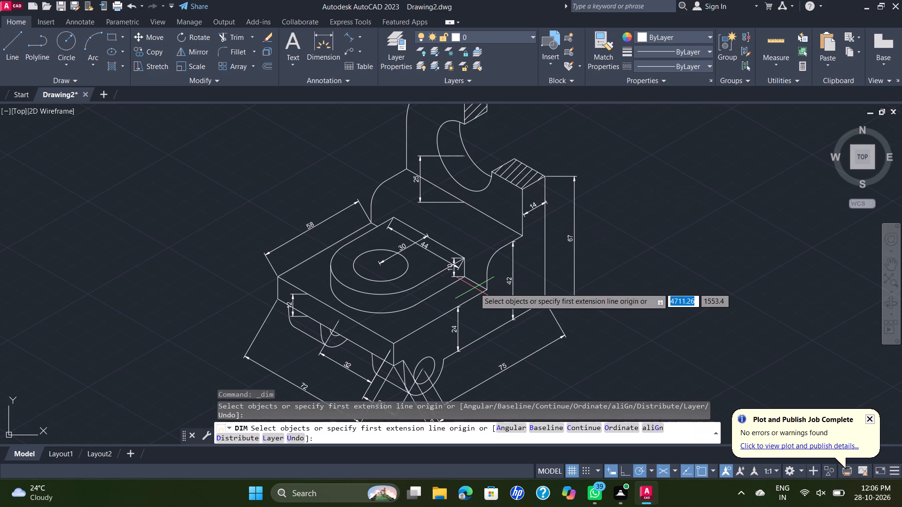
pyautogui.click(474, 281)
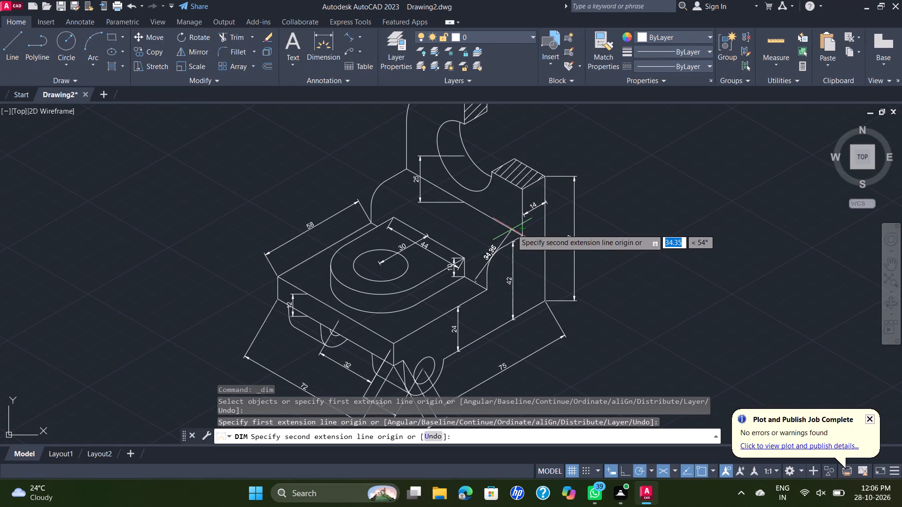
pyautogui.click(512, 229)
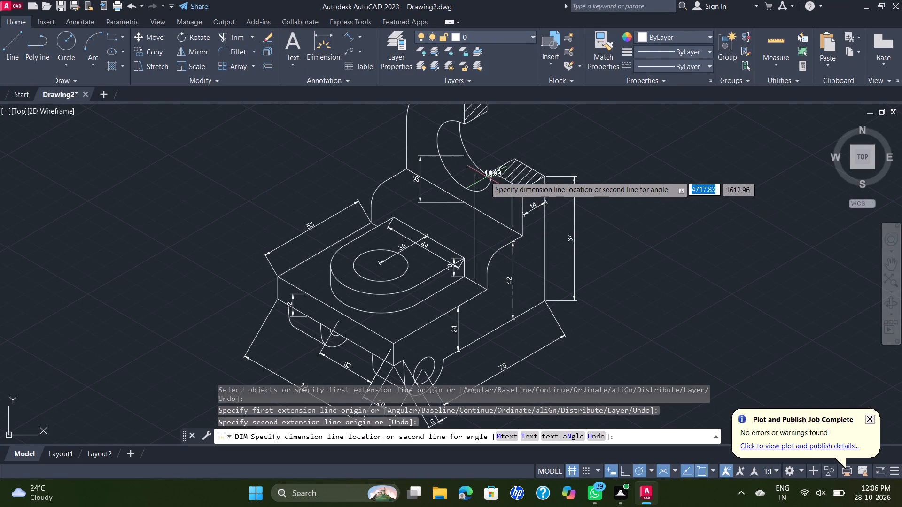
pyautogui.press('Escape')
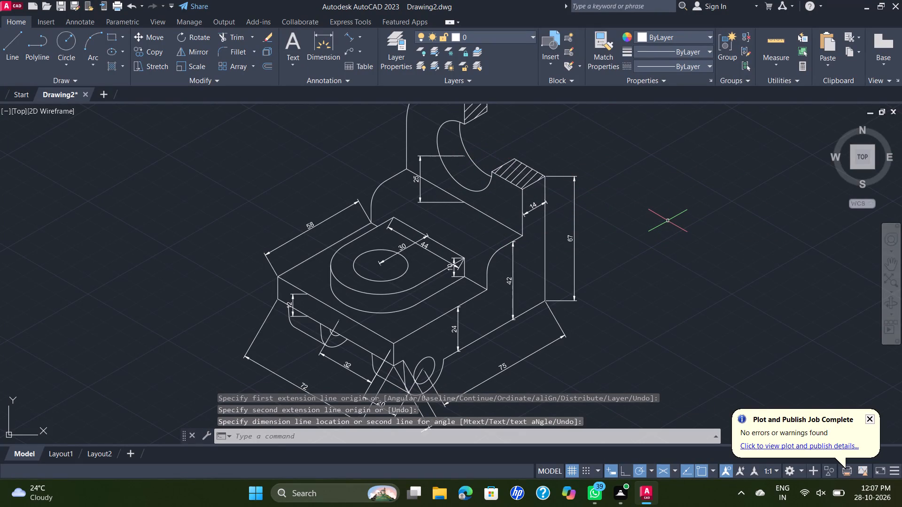
# Oblique the 72, 32 and 20 dimensions below the front lugs to an angle of 90°.
pyautogui.scroll(-1, 666, 223)
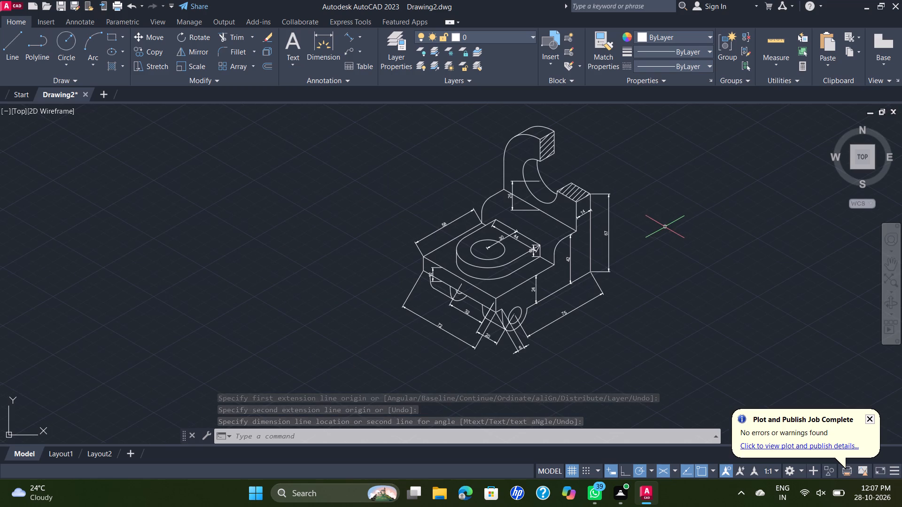
pyautogui.moveTo(660, 227); pyautogui.dragTo(644, 198, button='middle')
pyautogui.scroll(1, 642, 211)
pyautogui.moveTo(643, 212); pyautogui.dragTo(644, 214, button='middle')
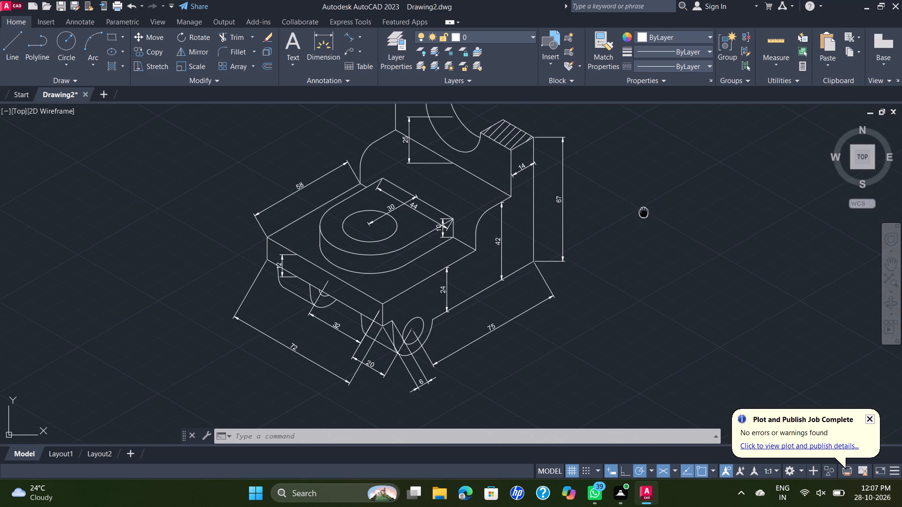
pyautogui.moveTo(644, 214); pyautogui.dragTo(643, 231, button='middle')
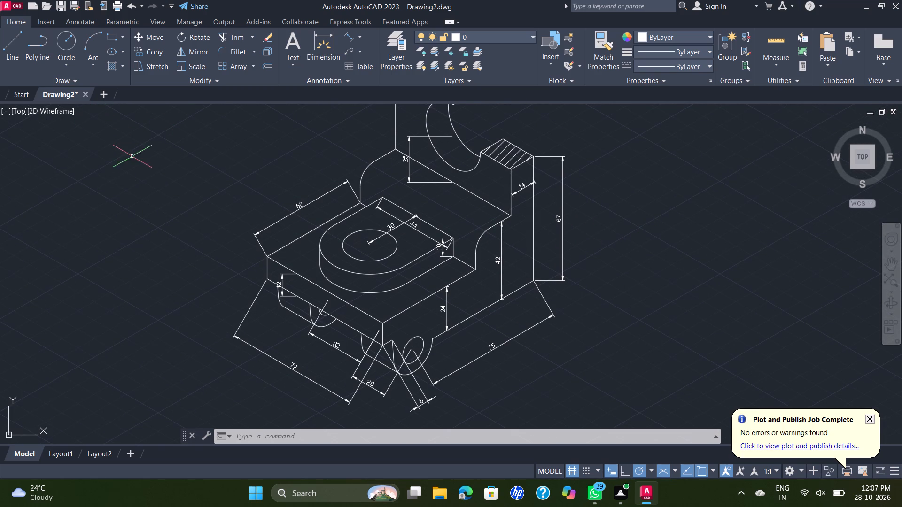
pyautogui.click(68, 22)
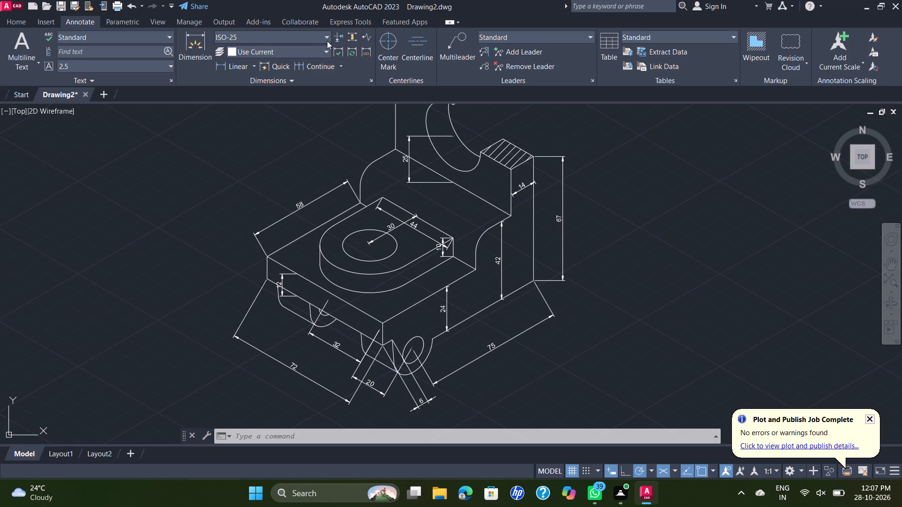
pyautogui.click(251, 78)
pyautogui.click(254, 84)
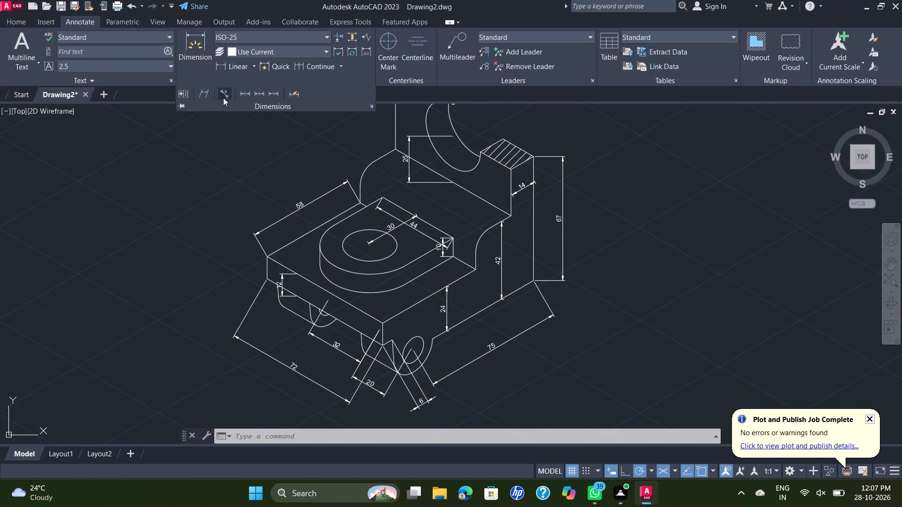
pyautogui.click(207, 93)
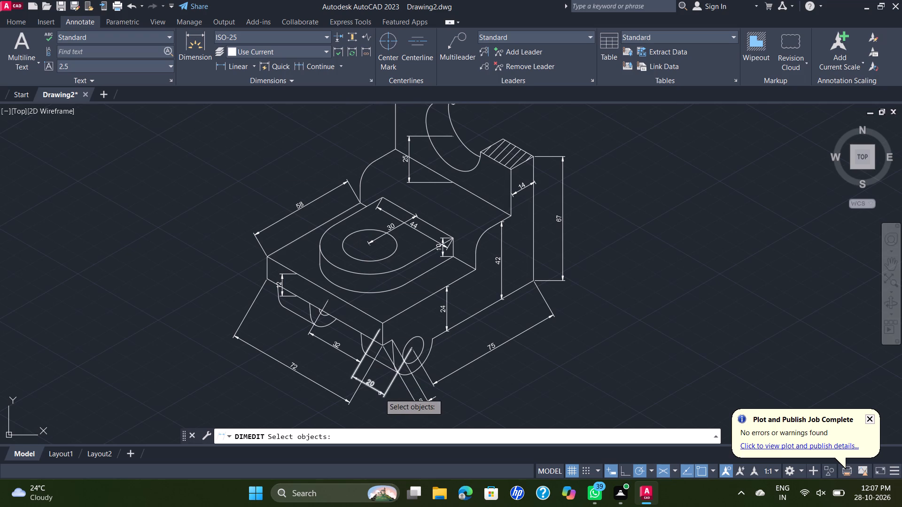
pyautogui.click(377, 393)
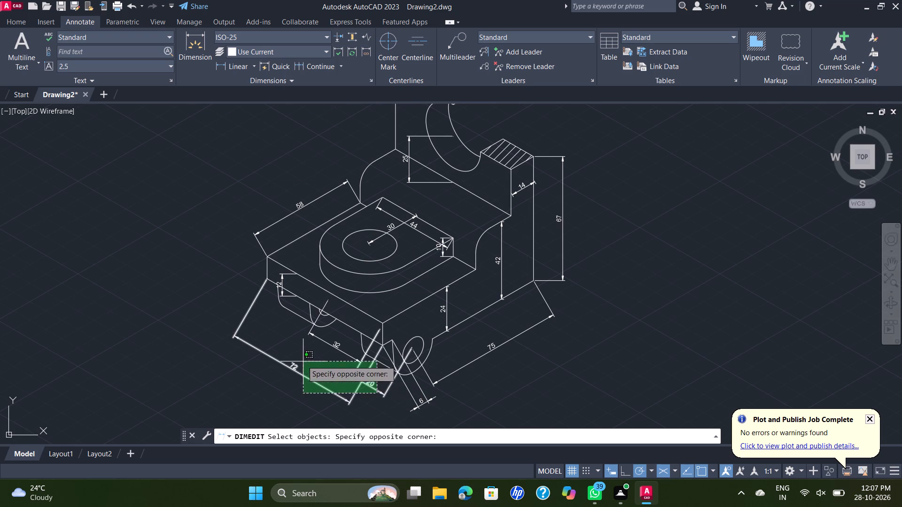
pyautogui.click(210, 338)
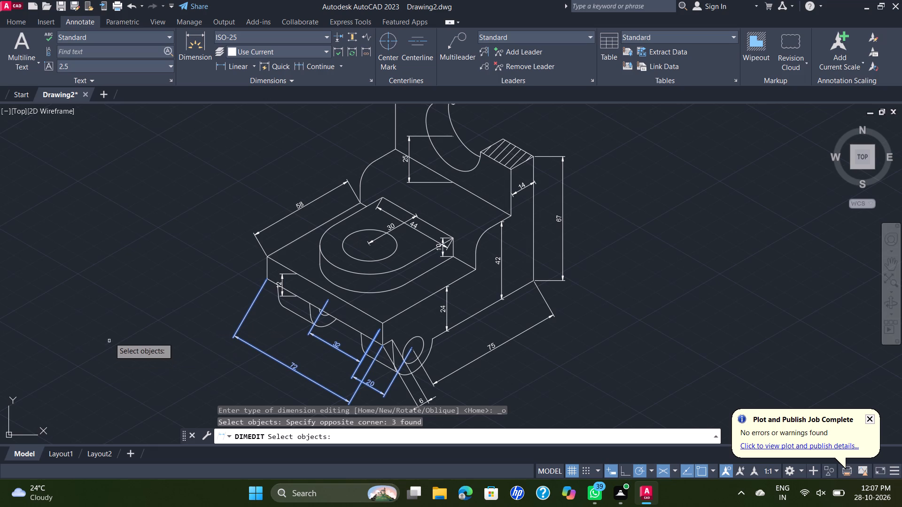
pyautogui.rightClick(162, 279)
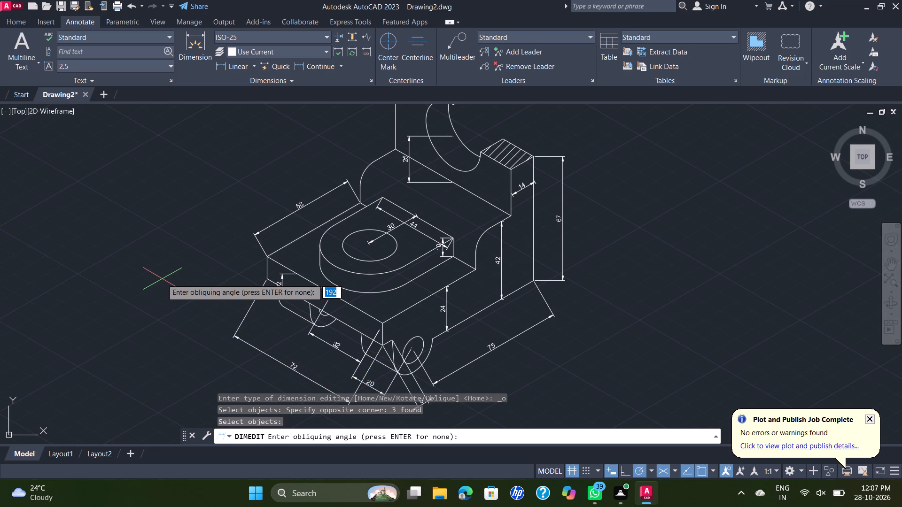
pyautogui.write('90.')
pyautogui.press('Return')
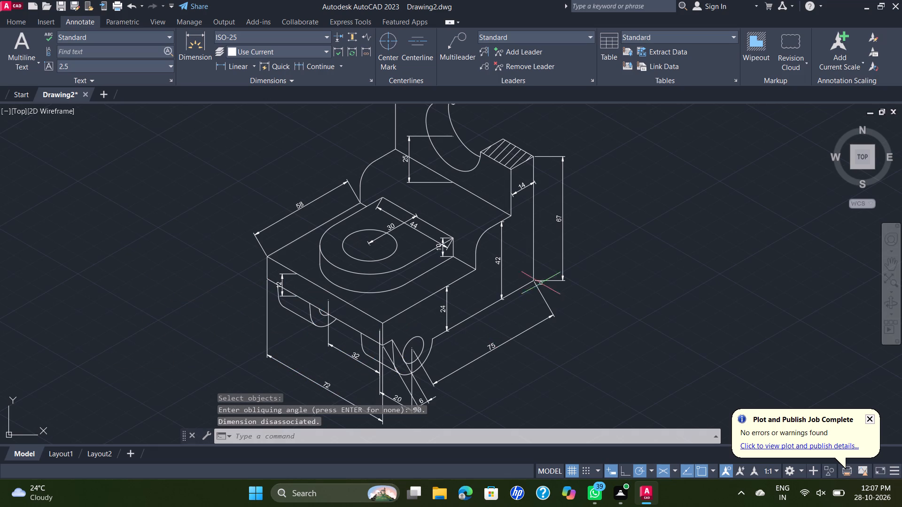
# Oblique the 75, 24 and 6 dimensions along the bracket's side and near lug to an angle of 90°.
pyautogui.moveTo(541, 335); pyautogui.dragTo(490, 274, button='middle')
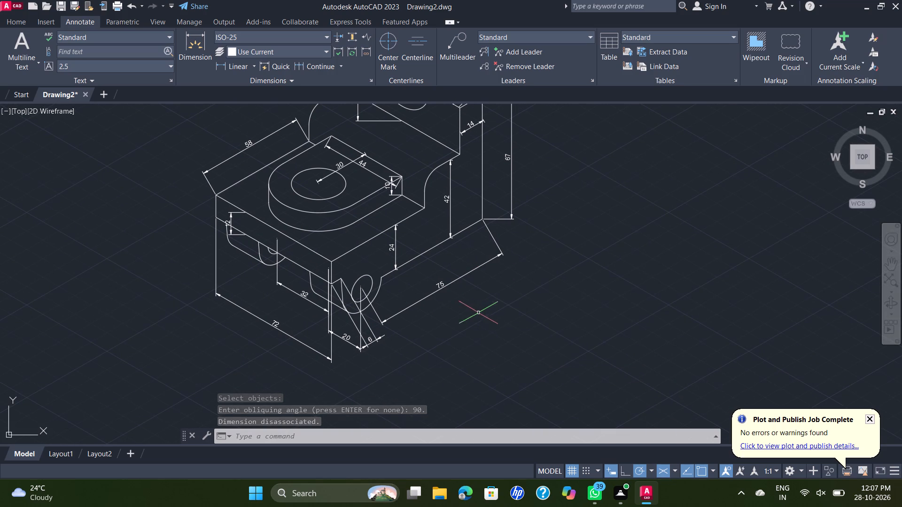
pyautogui.moveTo(525, 258); pyautogui.dragTo(518, 257)
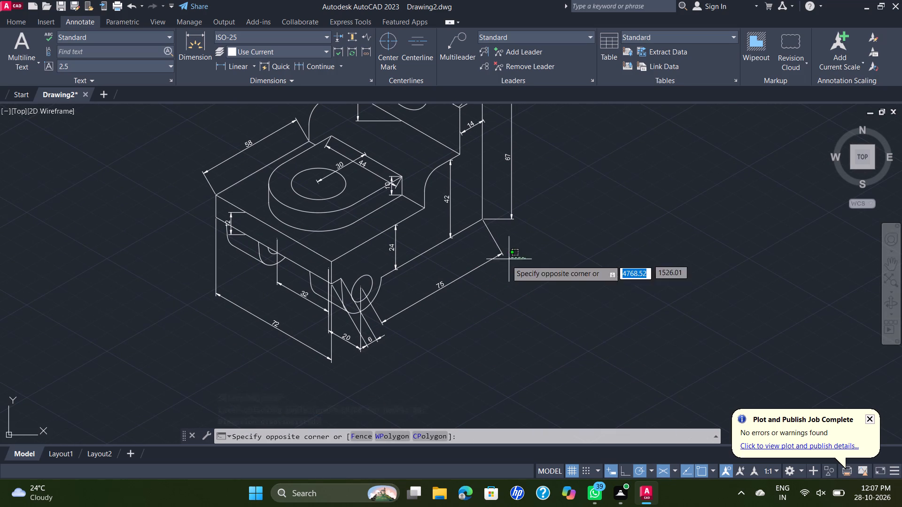
pyautogui.click(374, 338)
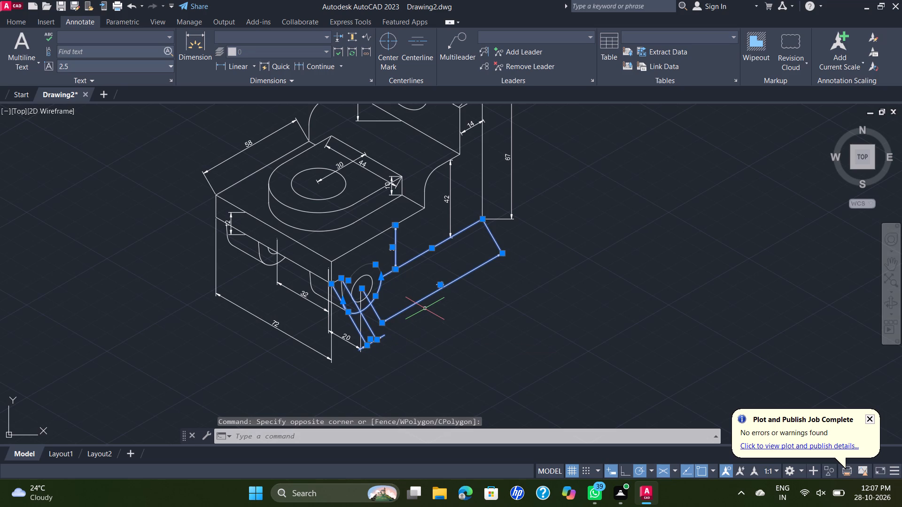
pyautogui.press('space')
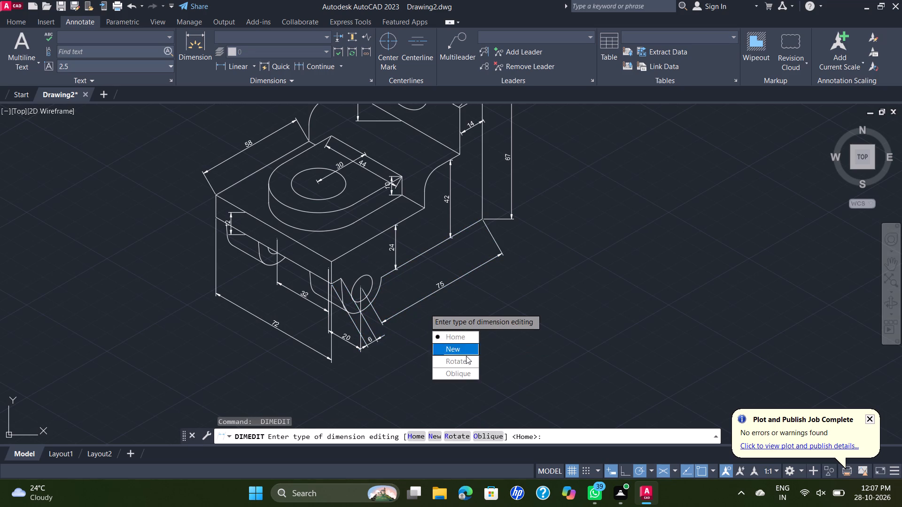
pyautogui.moveTo(468, 371); pyautogui.dragTo(425, 308)
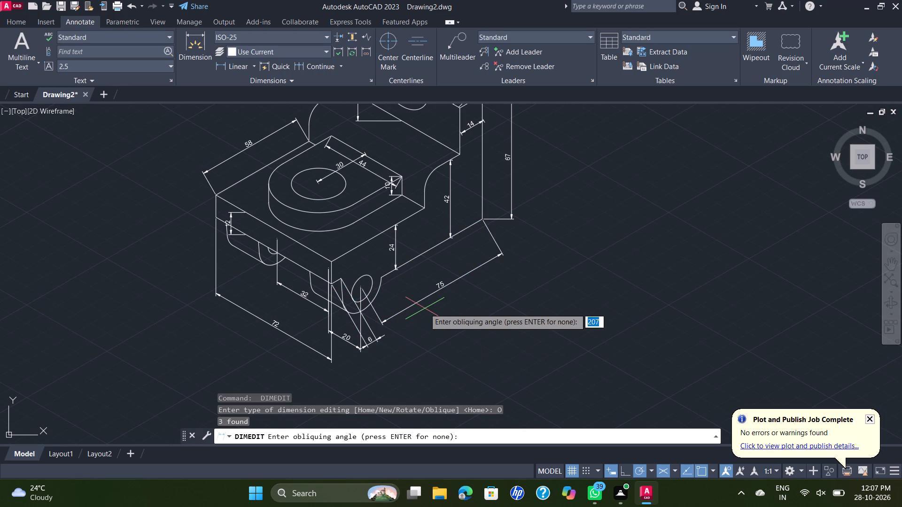
pyautogui.write('90')
pyautogui.press('Return')
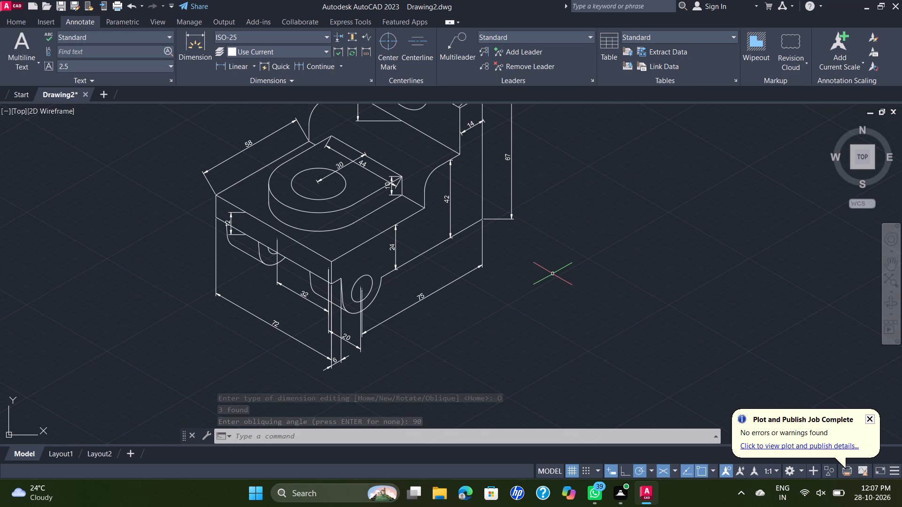
pyautogui.moveTo(555, 274); pyautogui.dragTo(483, 271, button='middle')
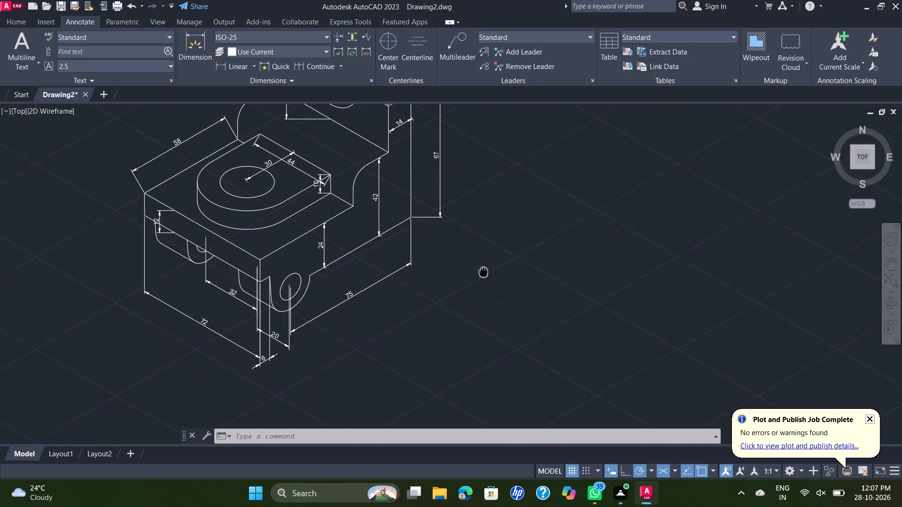
pyautogui.moveTo(483, 271); pyautogui.dragTo(480, 269, button='middle')
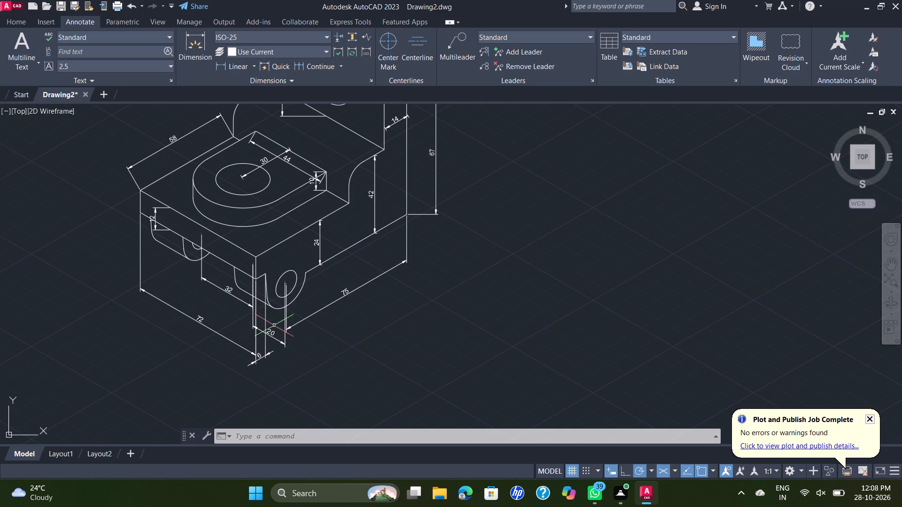
# Oblique the 20 dimension at the near lug's hole to an angle of 30°.
pyautogui.click(253, 312)
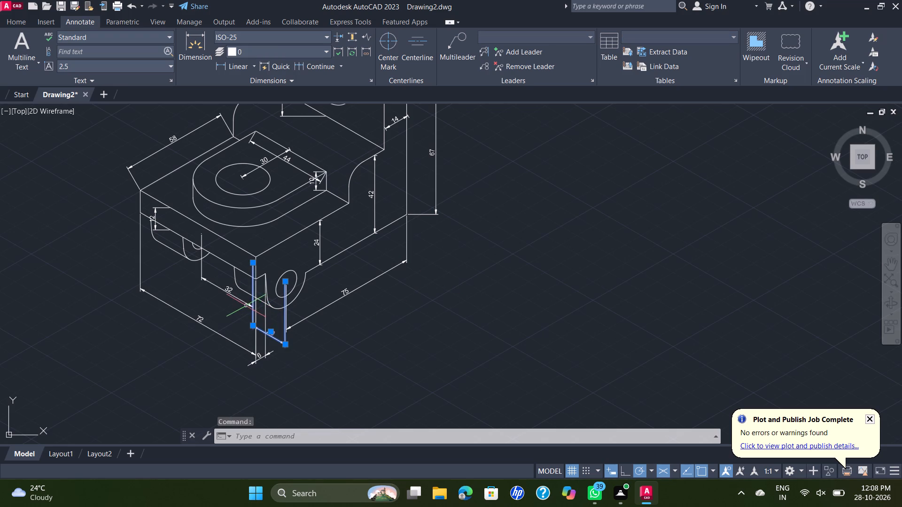
pyautogui.click(253, 305)
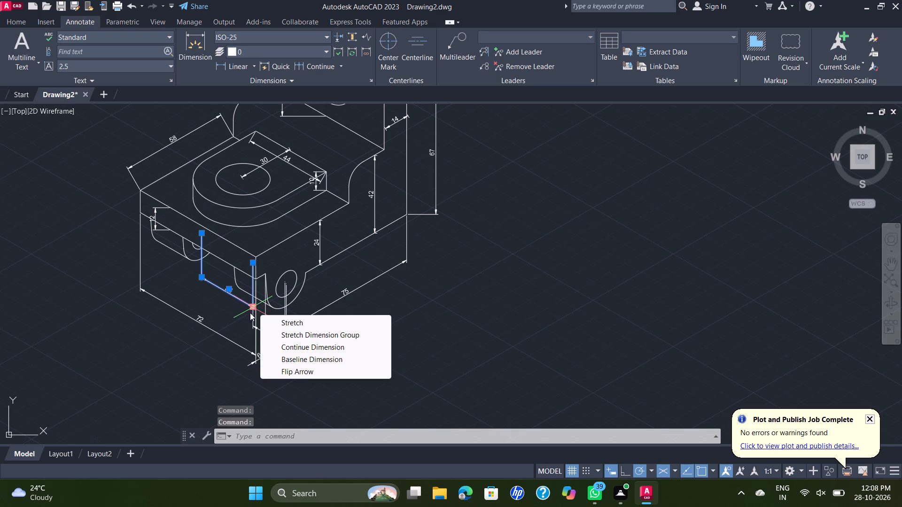
pyautogui.click(247, 315)
pyautogui.click(250, 315)
pyautogui.click(252, 315)
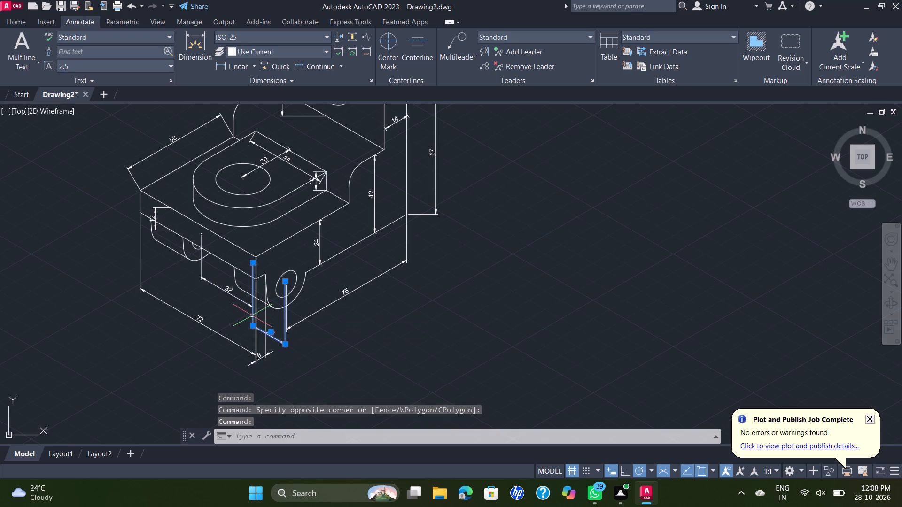
pyautogui.click(244, 315)
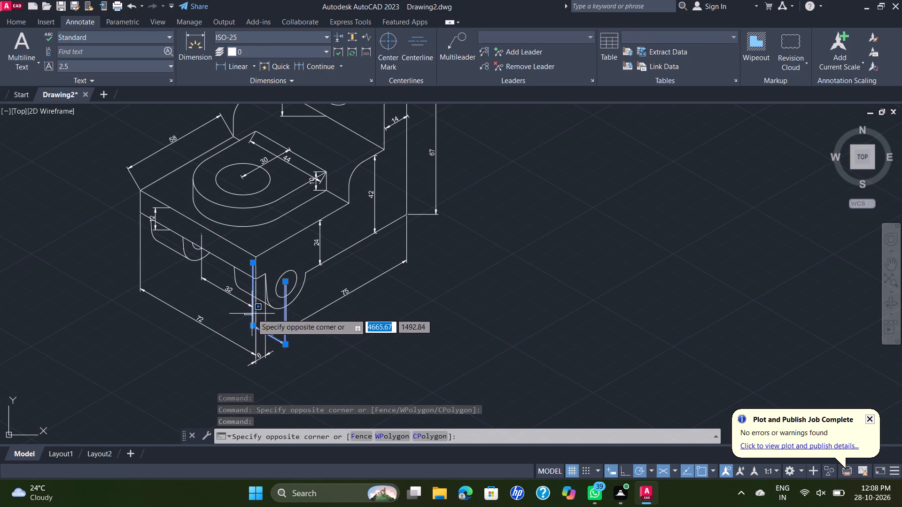
pyautogui.click(242, 314)
pyautogui.click(253, 313)
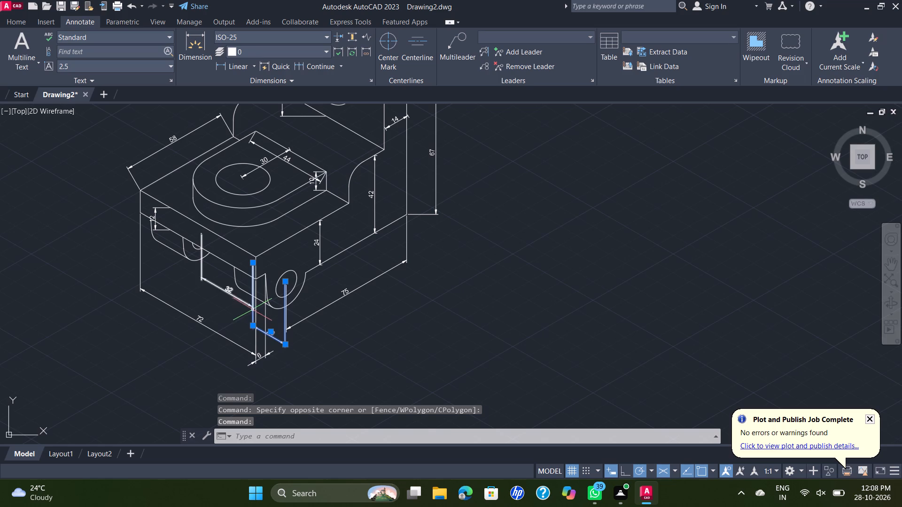
pyautogui.click(251, 309)
pyautogui.click(235, 307)
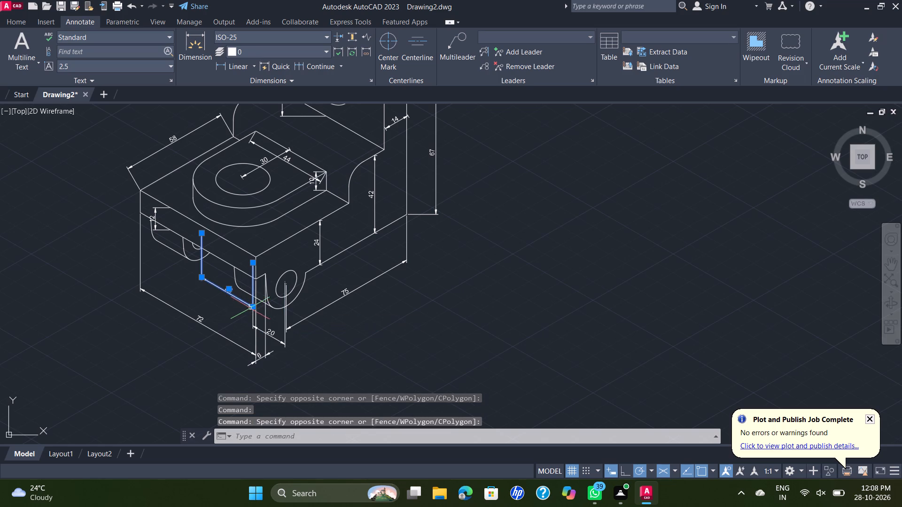
pyautogui.moveTo(252, 321); pyautogui.dragTo(245, 321)
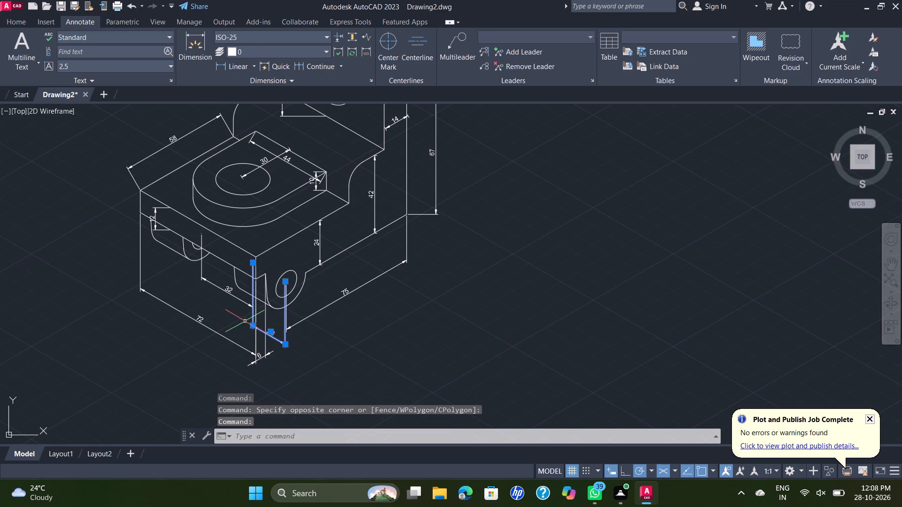
pyautogui.press('space')
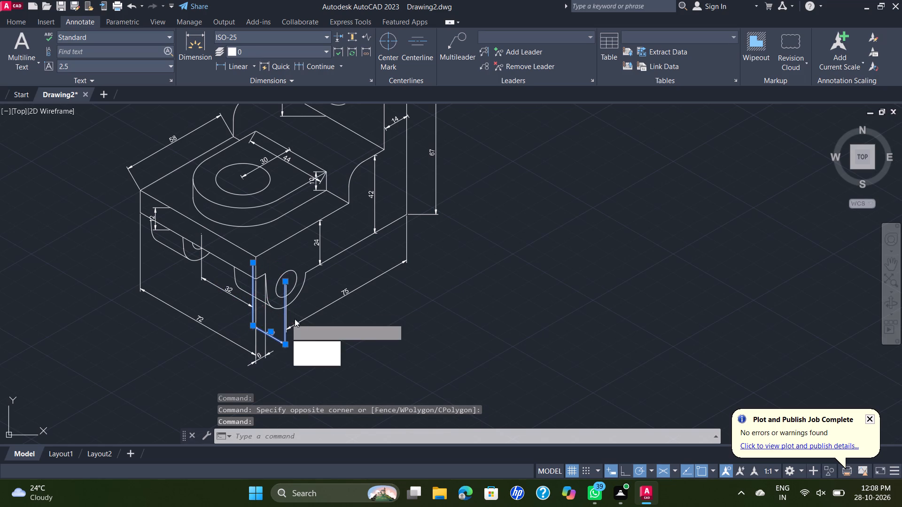
pyautogui.moveTo(322, 390); pyautogui.dragTo(292, 319)
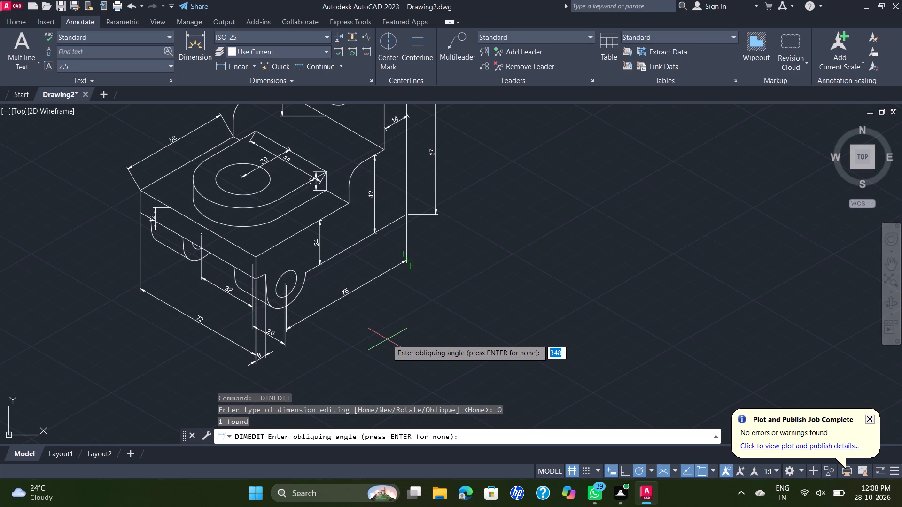
pyautogui.write('30')
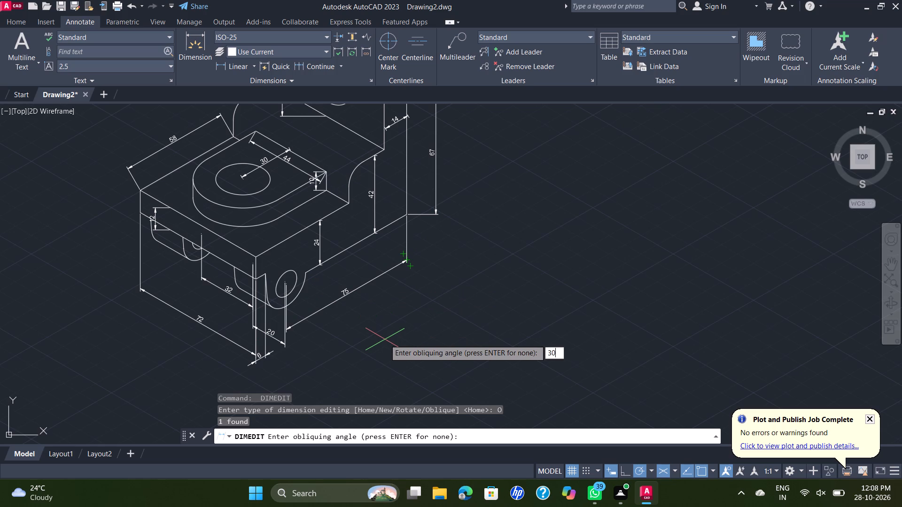
pyautogui.press('Return')
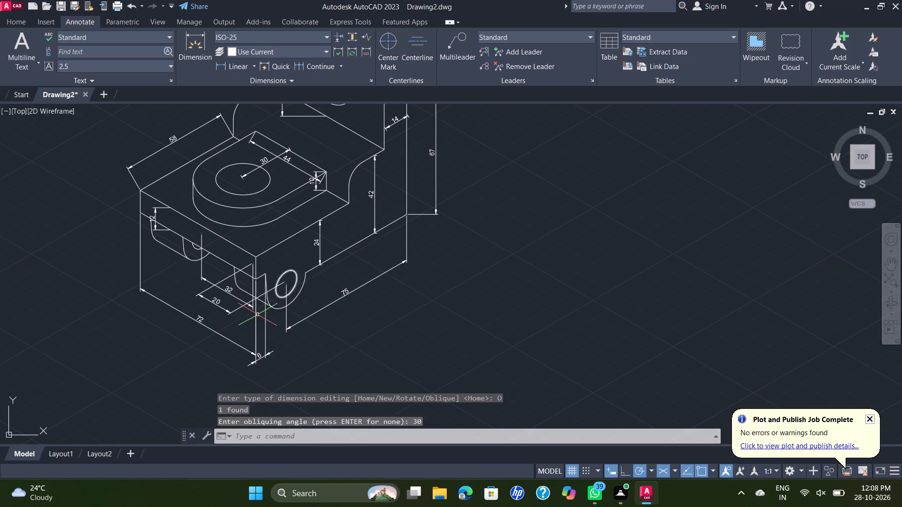
# Oblique the 32 dimension between the two front lugs to an angle of 30°.
pyautogui.click(201, 278)
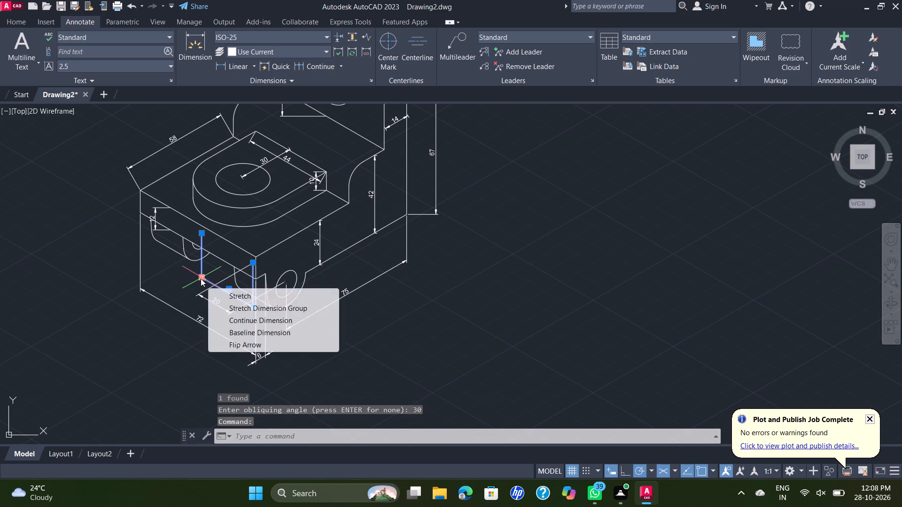
pyautogui.press('space')
pyautogui.moveTo(312, 313); pyautogui.dragTo(298, 249)
pyautogui.press('Return')
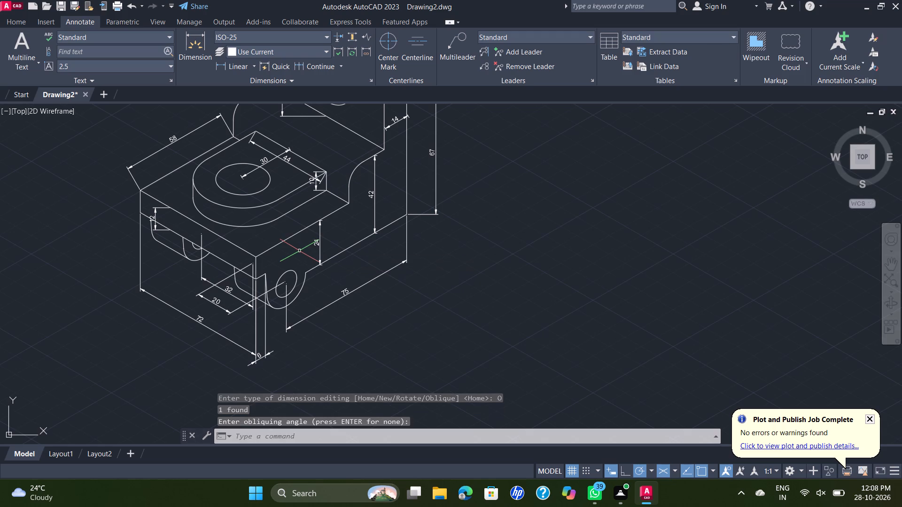
pyautogui.write('30')
pyautogui.press('Return')
pyautogui.press('space')
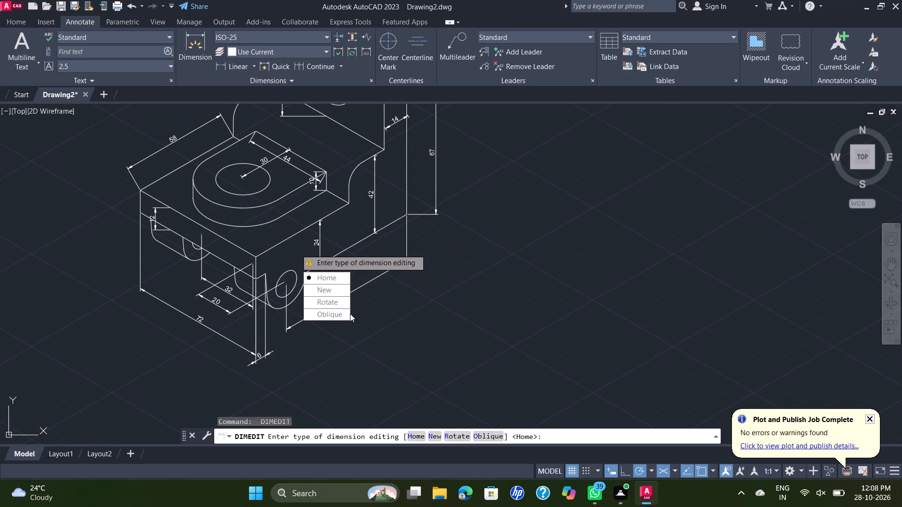
pyautogui.moveTo(347, 311); pyautogui.dragTo(264, 278)
pyautogui.click(204, 278)
pyautogui.rightClick(200, 278)
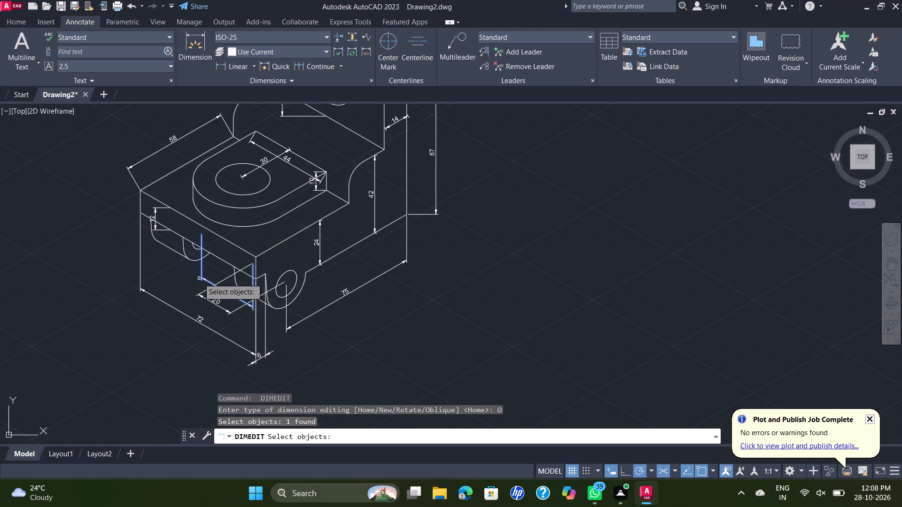
pyautogui.write('30')
pyautogui.press('Return')
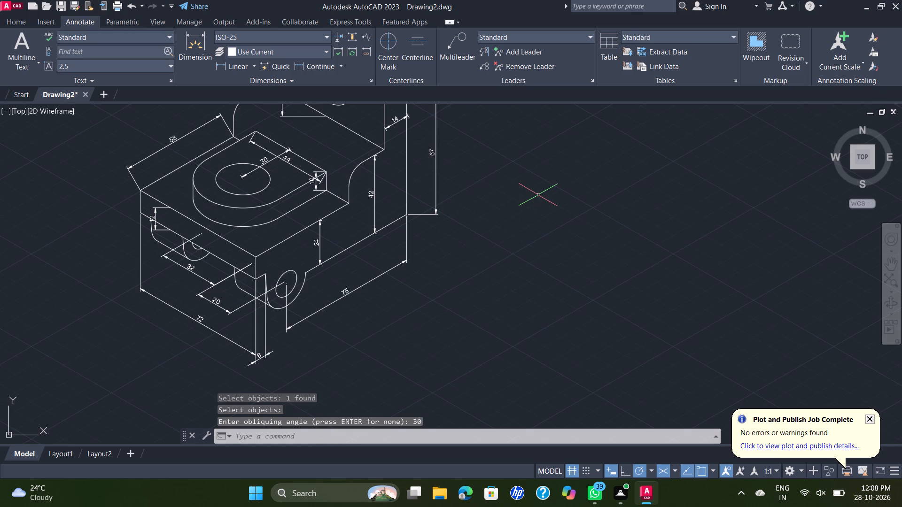
# Oblique the vertical 67 dimension beside the bracket's upright back to an angle of 30°.
pyautogui.moveTo(541, 194); pyautogui.dragTo(473, 247, button='middle')
pyautogui.scroll(-1, 545, 194)
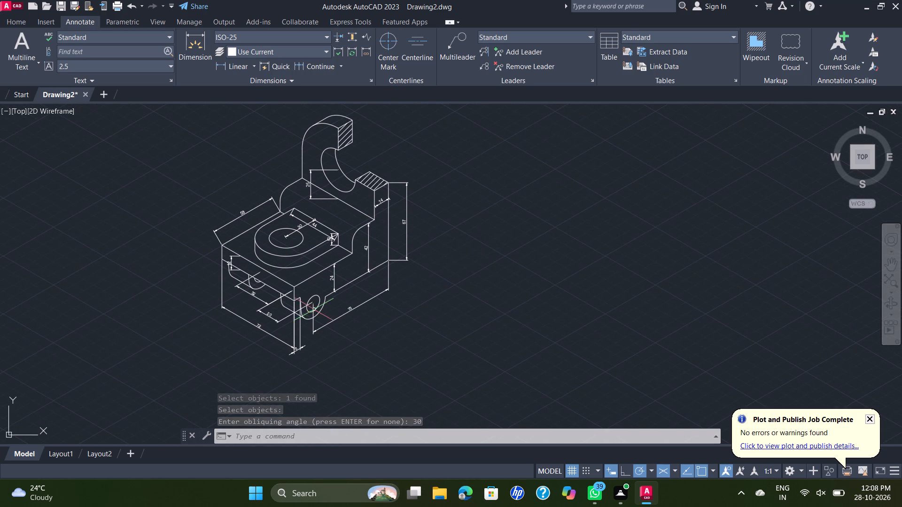
pyautogui.scroll(2, 314, 309)
pyautogui.scroll(-1, 405, 273)
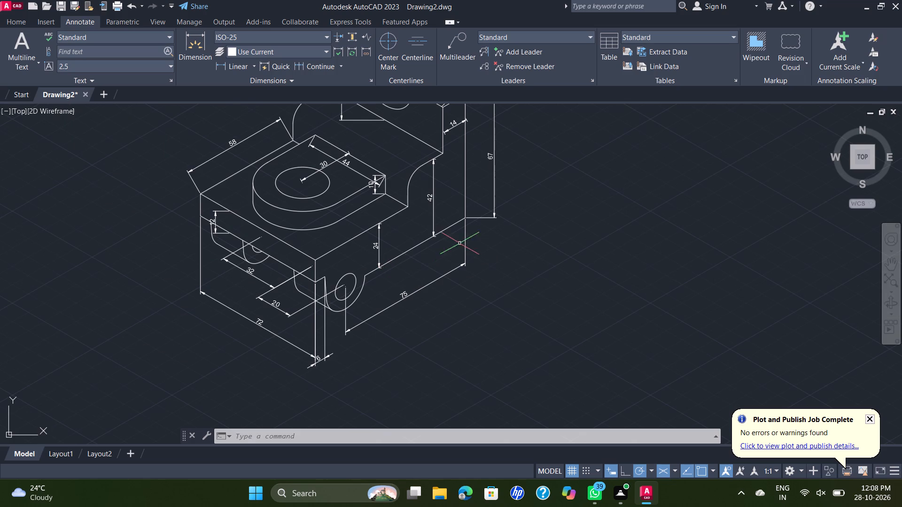
pyautogui.moveTo(481, 238); pyautogui.dragTo(458, 328, button='middle')
pyautogui.press('space')
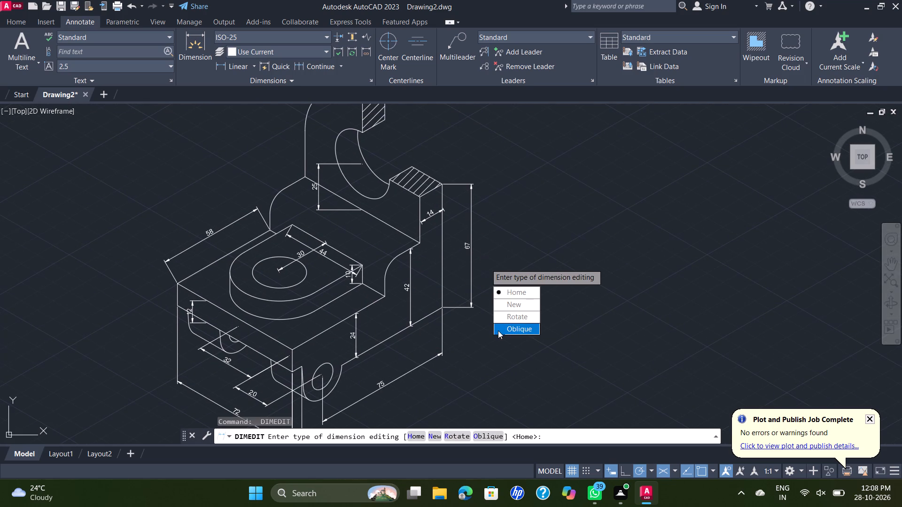
pyautogui.moveTo(497, 331); pyautogui.dragTo(484, 263)
pyautogui.click(472, 238)
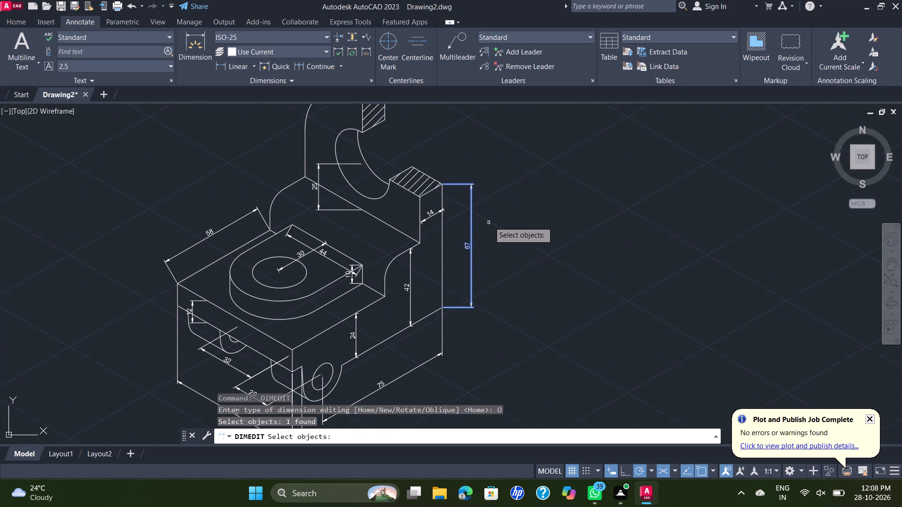
pyautogui.rightClick(507, 201)
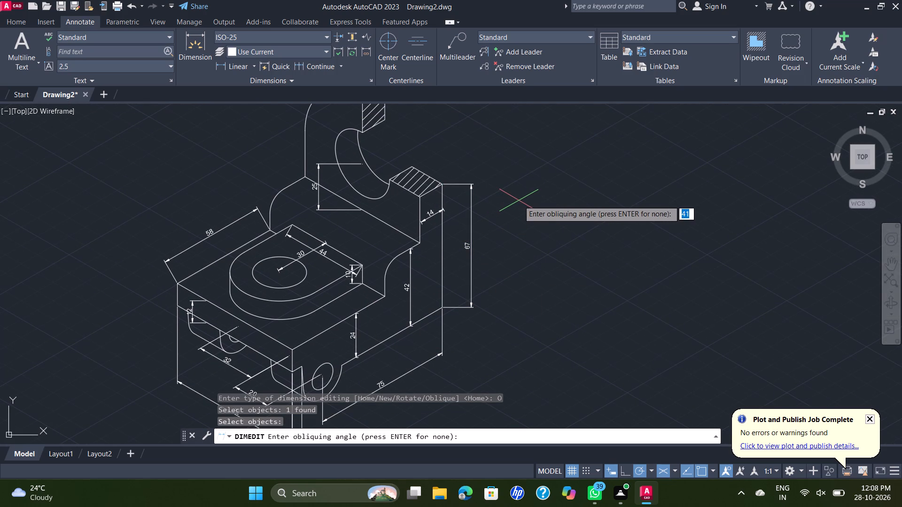
pyautogui.write('30')
pyautogui.press('Return')
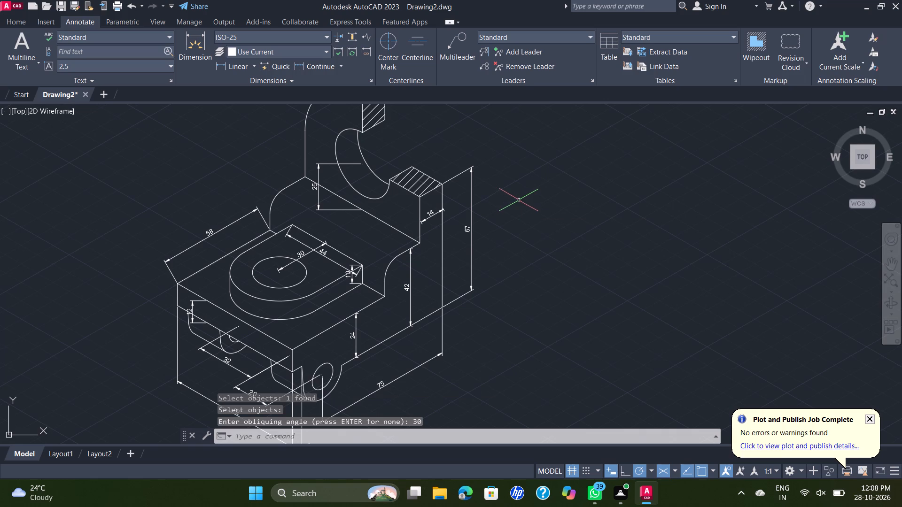
# Oblique the vertical 25 dimension at the upright's curved opening to an angle of 150°.
pyautogui.scroll(-1, 514, 168)
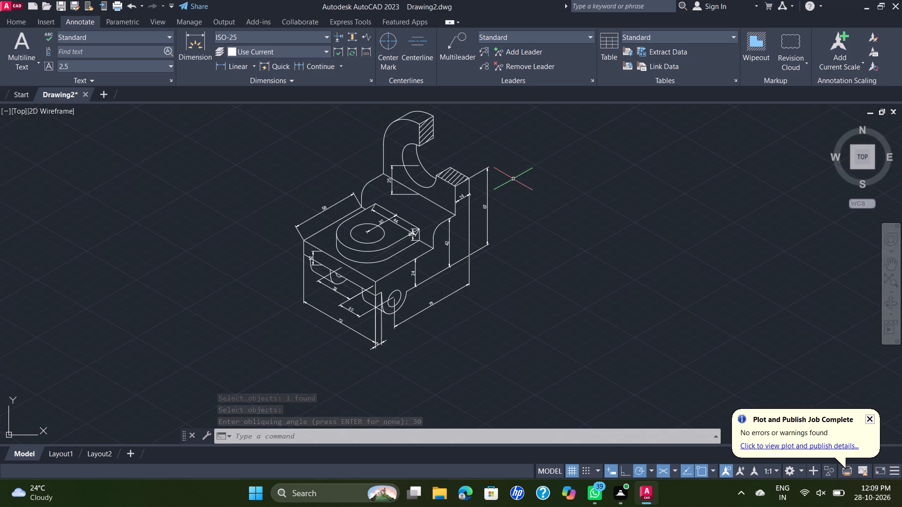
pyautogui.press('space')
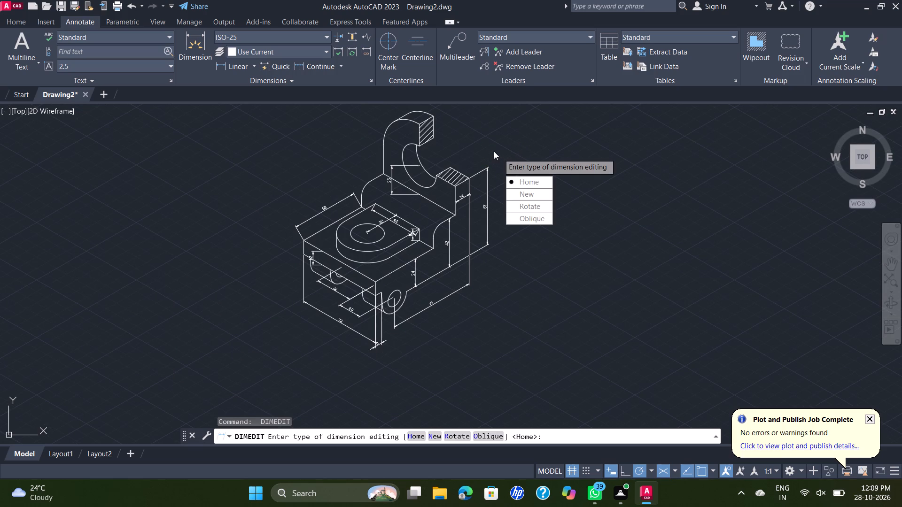
pyautogui.moveTo(521, 215); pyautogui.dragTo(498, 154)
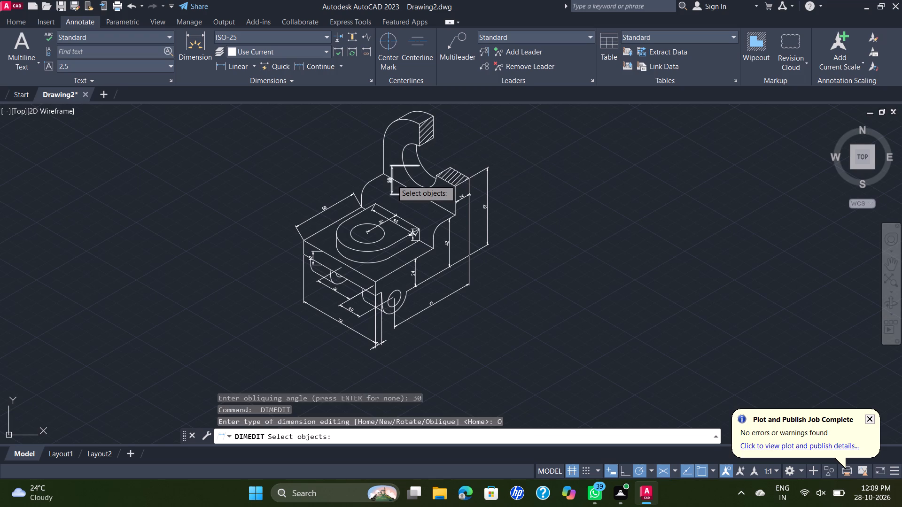
pyautogui.click(392, 180)
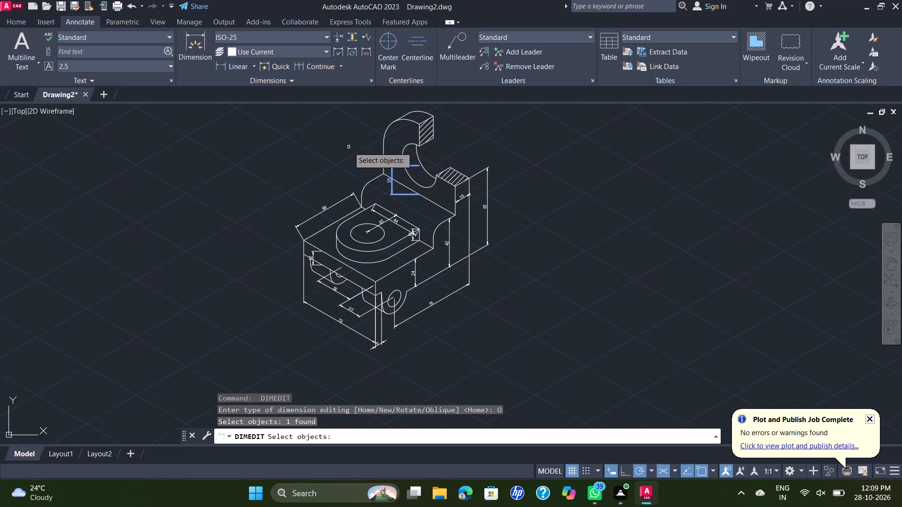
pyautogui.rightClick(349, 147)
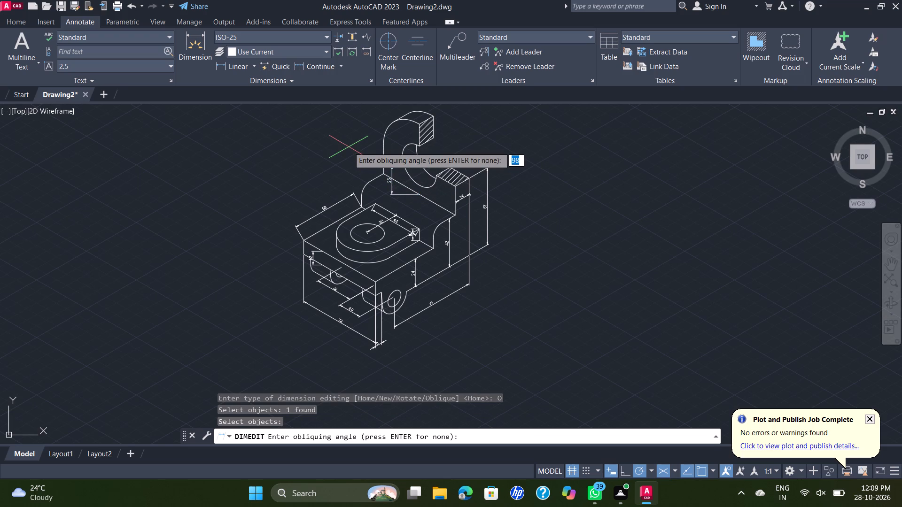
pyautogui.write('150')
pyautogui.press('Return')
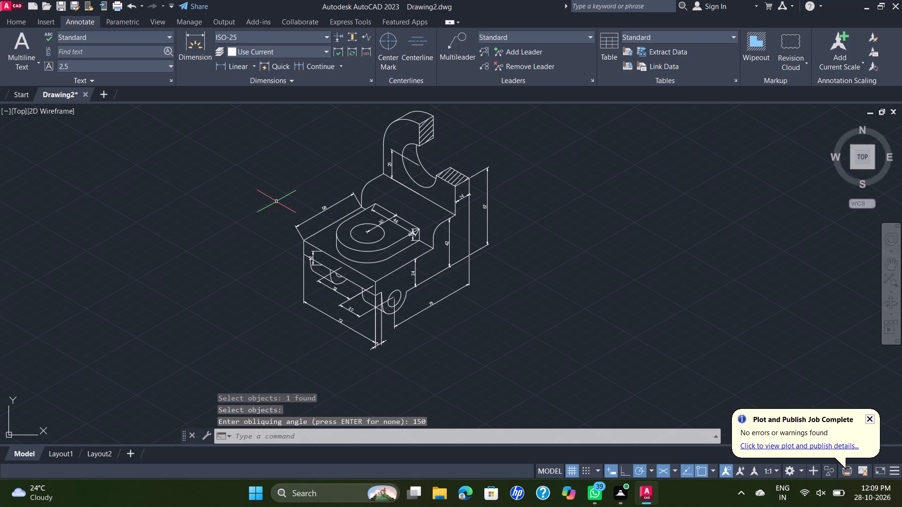
# Oblique the 58 dimension along the base plate's far upper edge to an angle of 150°.
pyautogui.press('space')
pyautogui.moveTo(307, 265); pyautogui.dragTo(276, 200)
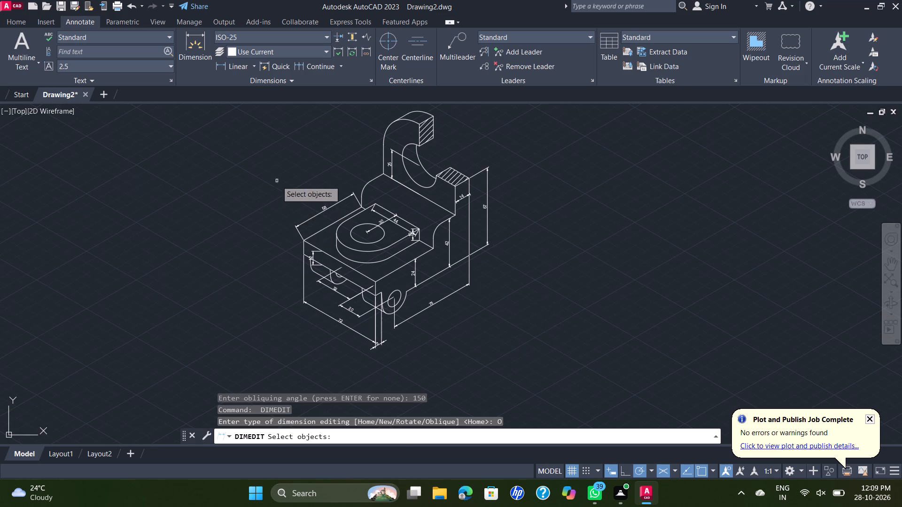
pyautogui.click(309, 218)
pyautogui.rightClick(294, 185)
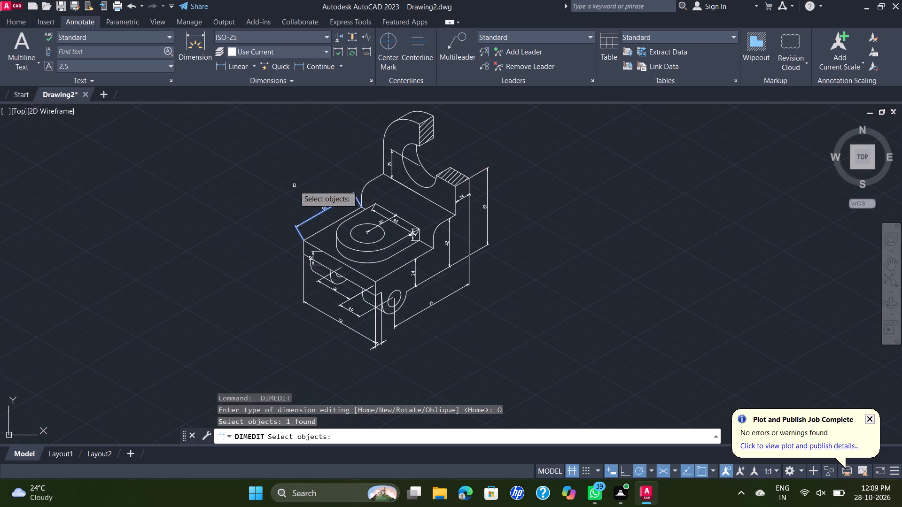
pyautogui.write('150')
pyautogui.press('Return')
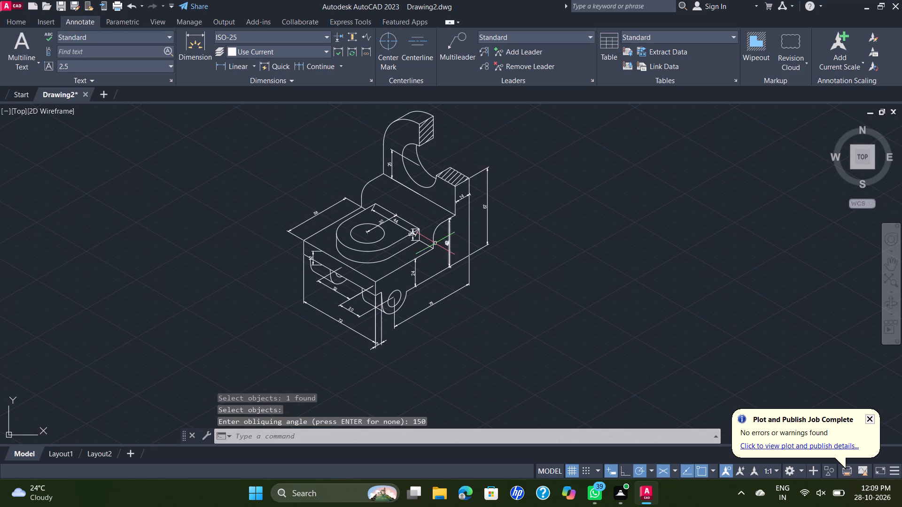
# Oblique the 30 dimension running from the boss hole's centre to an angle of 150°.
pyautogui.click(384, 223)
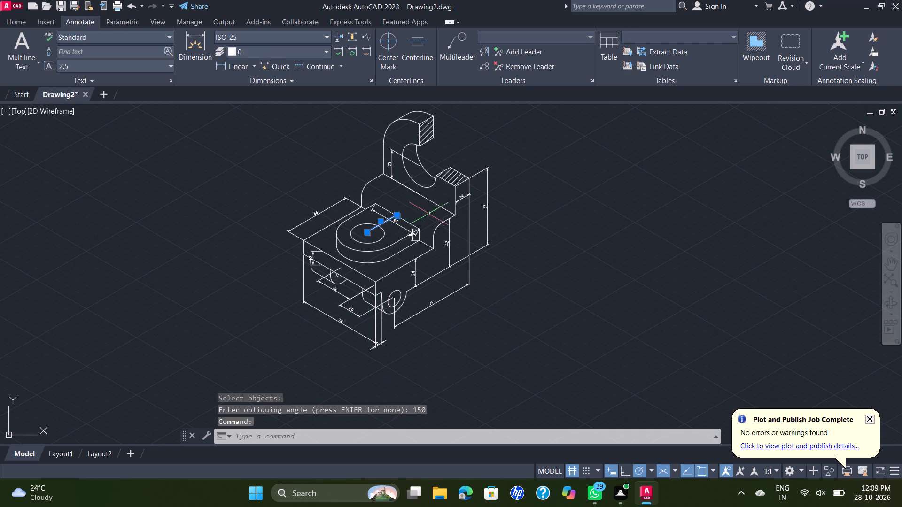
pyautogui.press('space')
pyautogui.moveTo(459, 274); pyautogui.dragTo(435, 214)
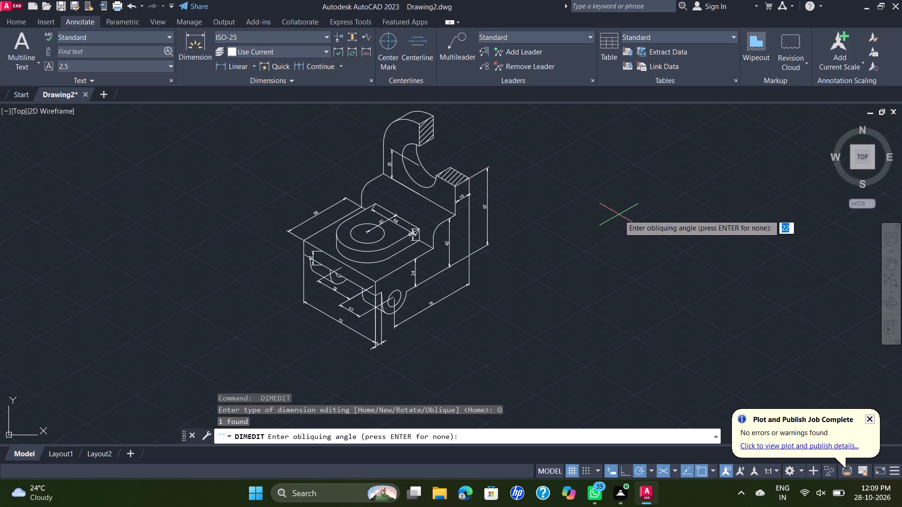
pyautogui.write('150')
pyautogui.press('Return')
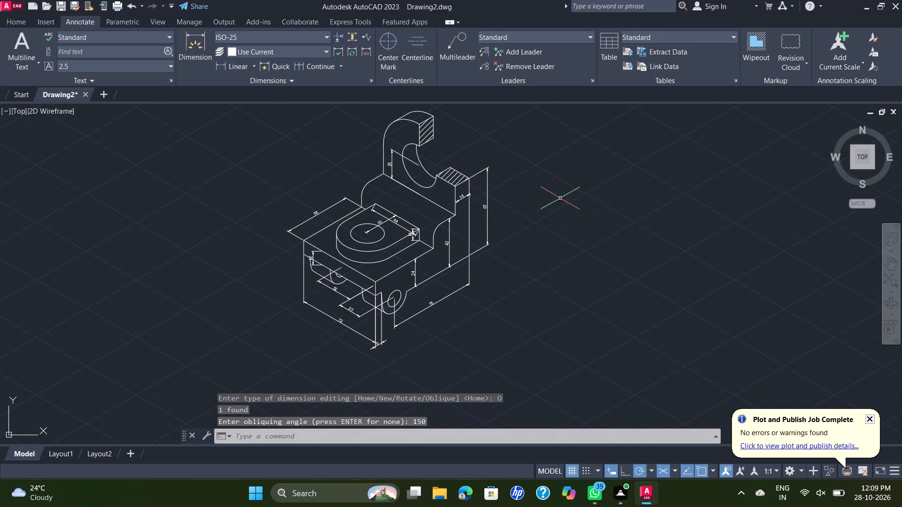
# Oblique the 44 dimension along the boss's straight back edge to an angle of 30°.
pyautogui.scroll(2, 389, 253)
pyautogui.scroll(1, 388, 166)
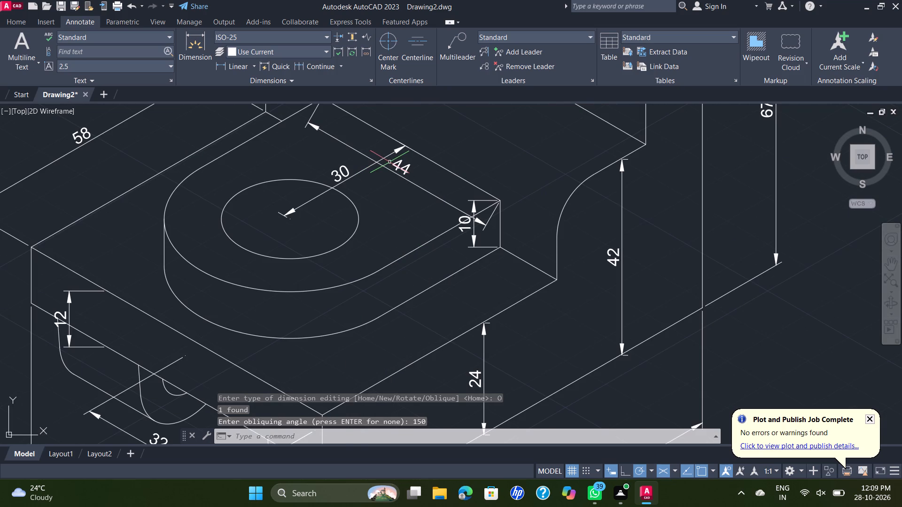
pyautogui.scroll(-1, 383, 173)
pyautogui.click(406, 182)
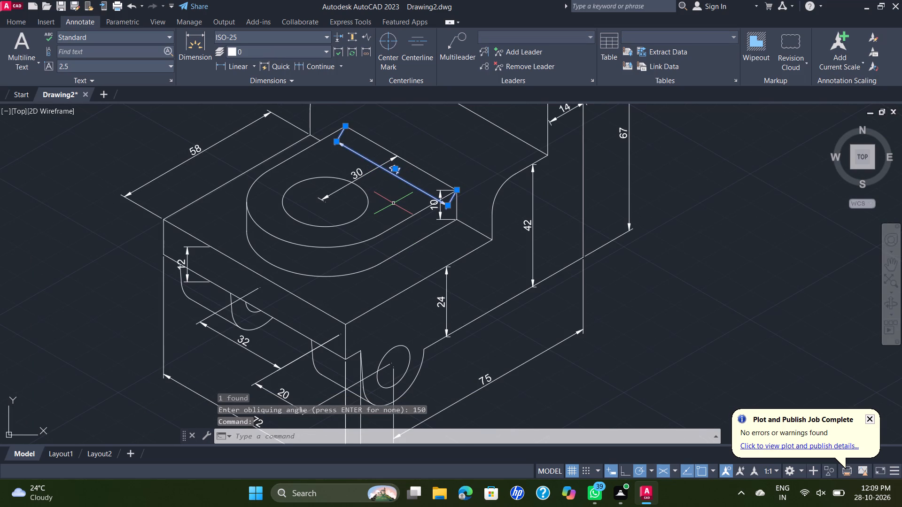
pyautogui.scroll(-1, 406, 192)
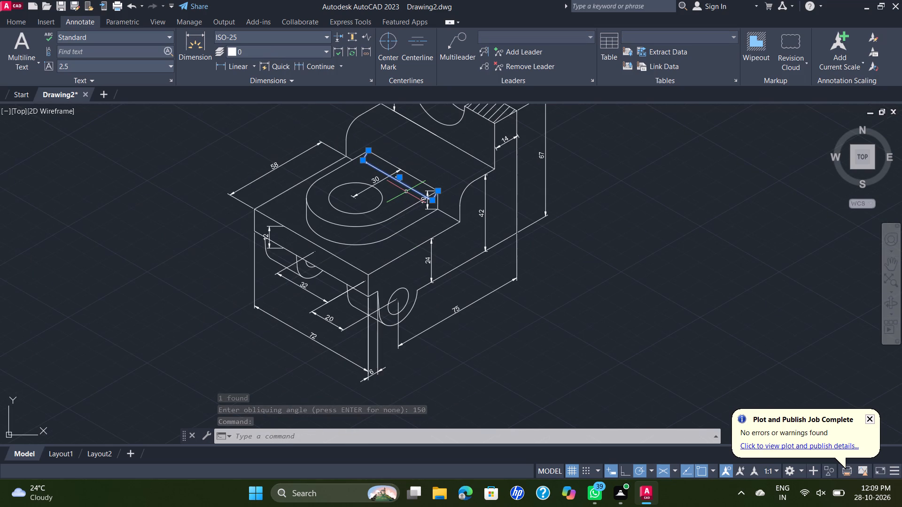
pyautogui.scroll(1, 403, 192)
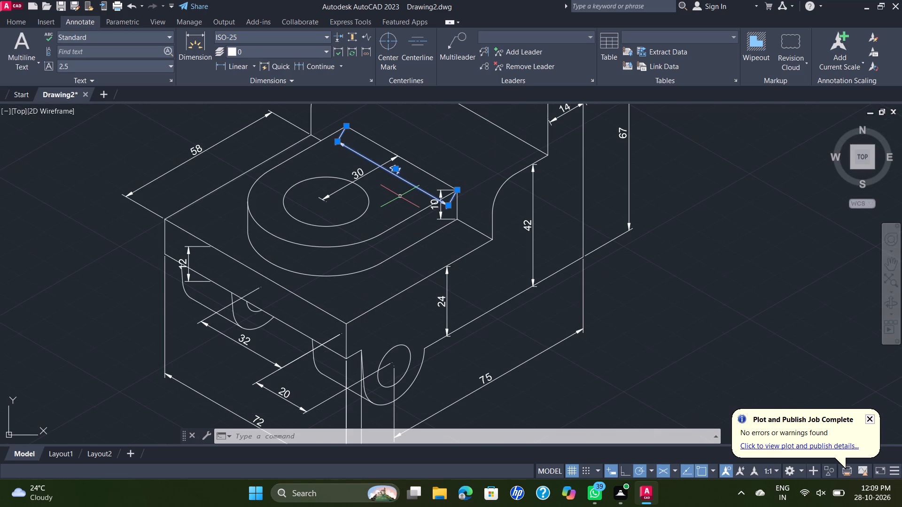
pyautogui.press('space')
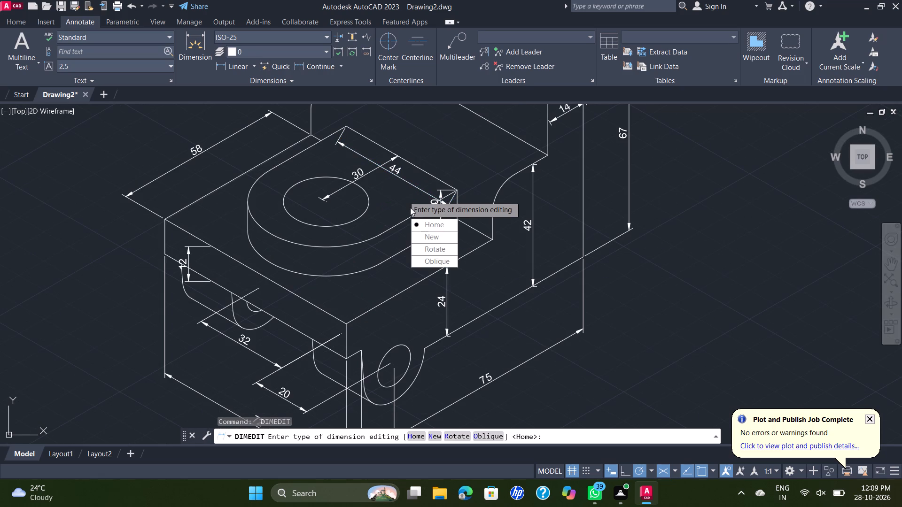
pyautogui.moveTo(417, 256); pyautogui.dragTo(404, 196)
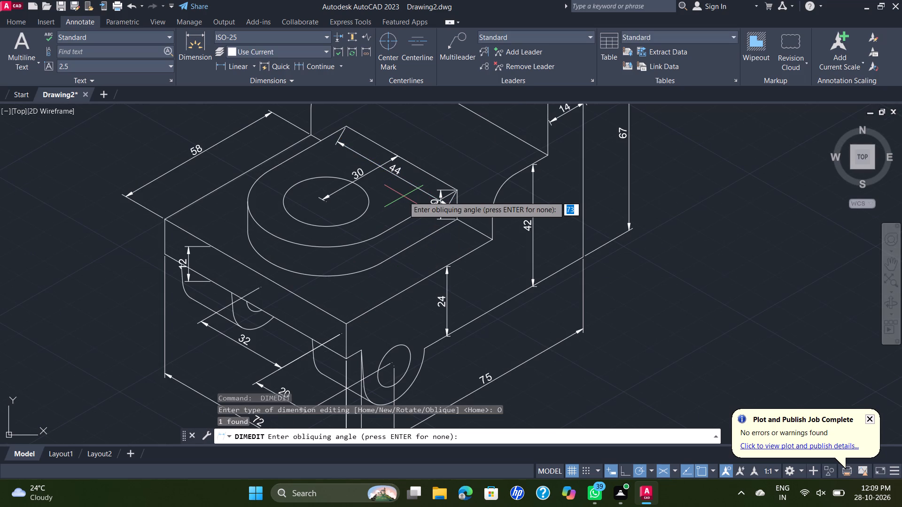
pyautogui.write('30')
pyautogui.press('Return')
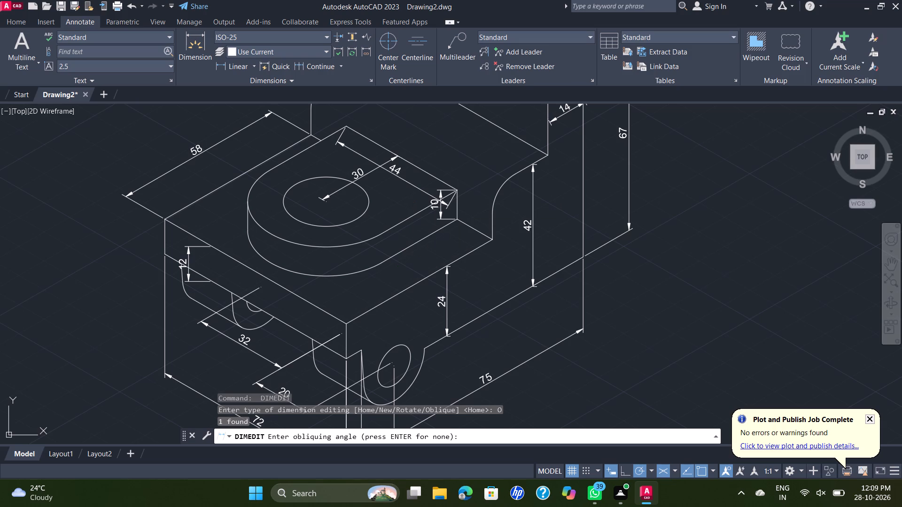
# Oblique the vertical 10 dimension at the raised boss's back corner to an angle of 30°.
pyautogui.scroll(-1, 473, 143)
pyautogui.moveTo(471, 150); pyautogui.dragTo(446, 156, button='middle')
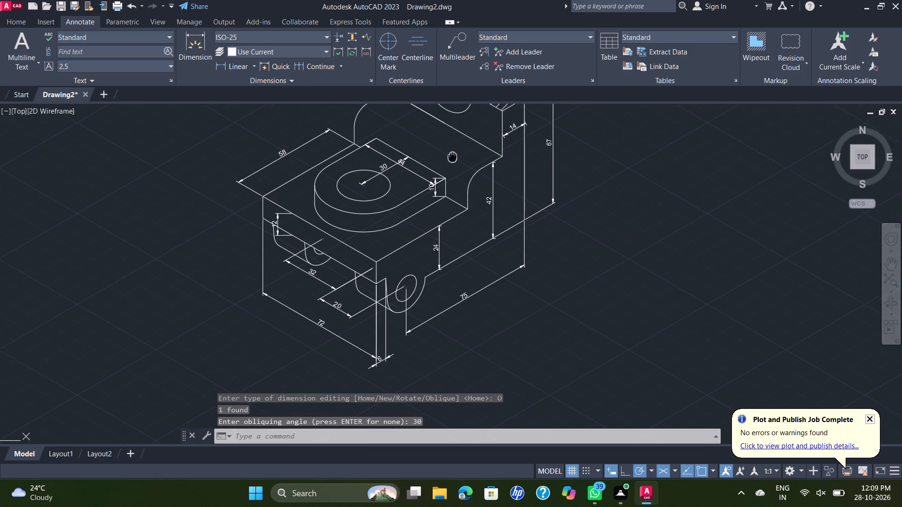
pyautogui.moveTo(446, 156); pyautogui.dragTo(439, 157, button='middle')
pyautogui.click(421, 191)
pyautogui.press('space')
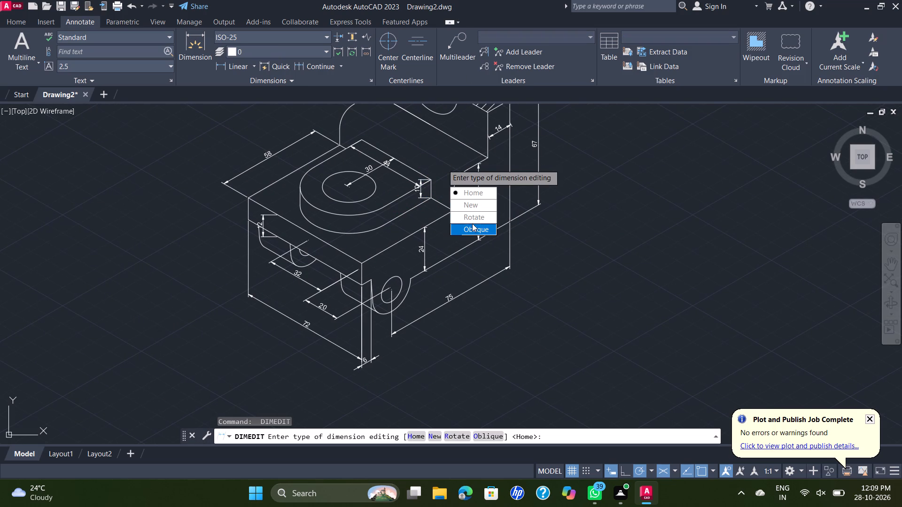
pyautogui.moveTo(472, 223); pyautogui.dragTo(443, 164)
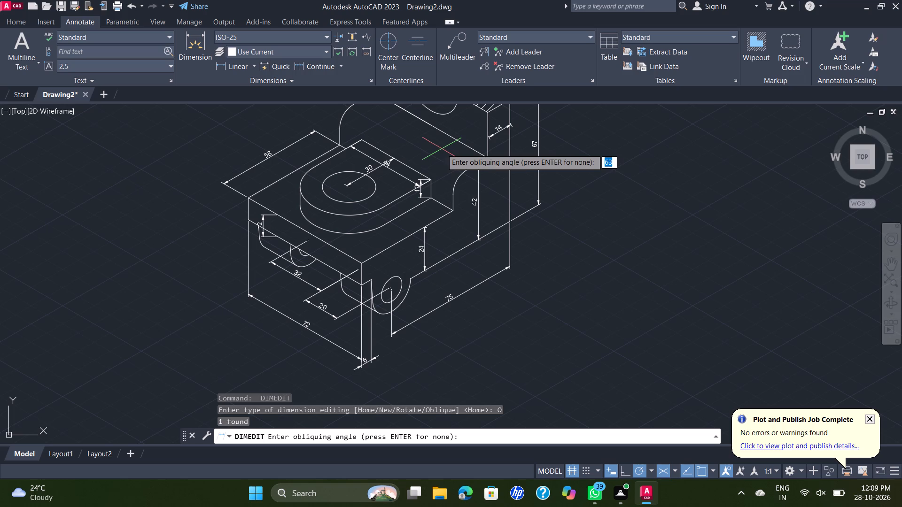
pyautogui.write('30')
pyautogui.press('Return')
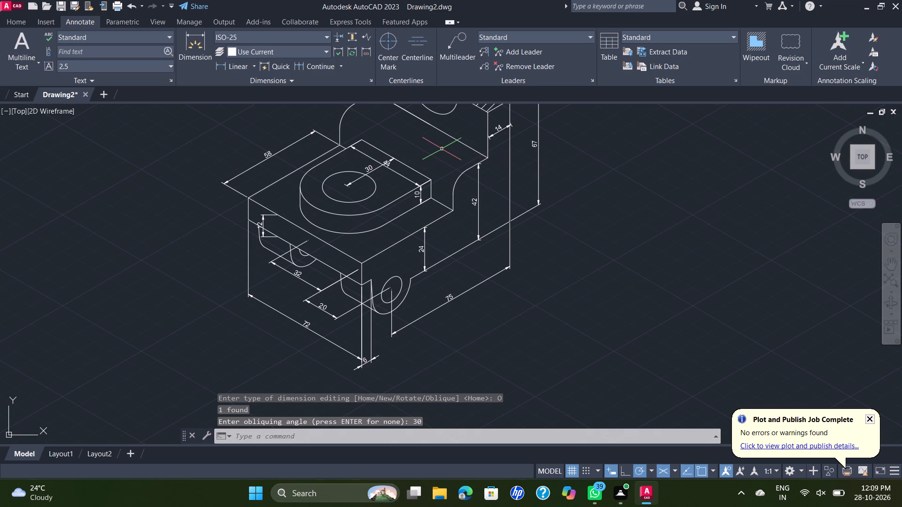
pyautogui.moveTo(597, 198); pyautogui.dragTo(570, 213, button='middle')
pyautogui.scroll(-1, 576, 210)
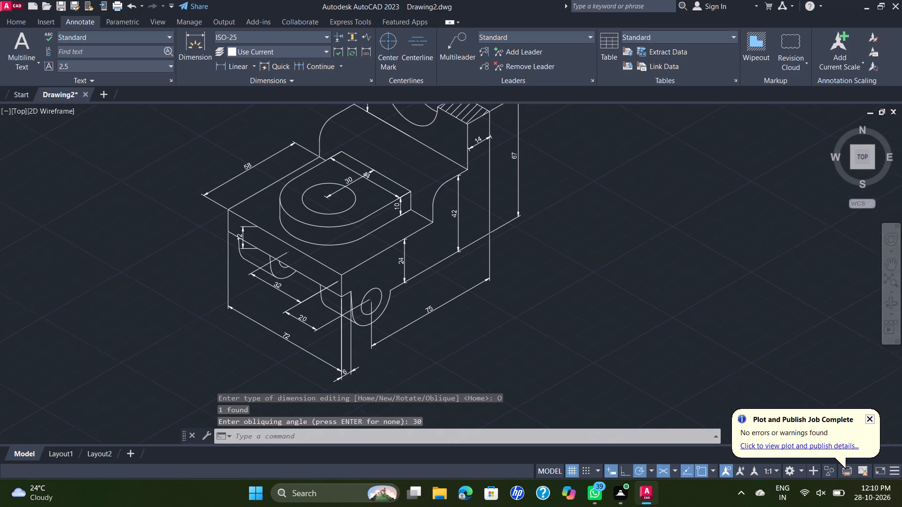
pyautogui.moveTo(570, 213); pyautogui.dragTo(566, 216, button='middle')
pyautogui.press('Escape')
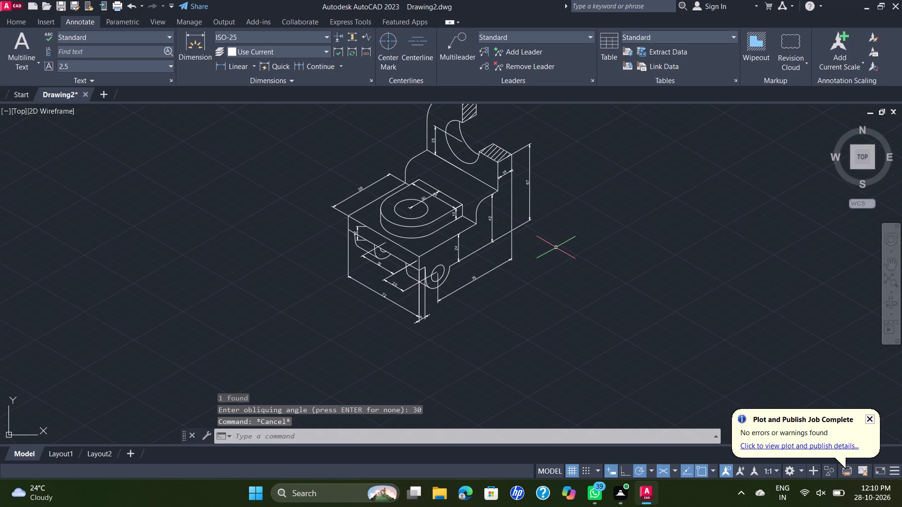
# Oblique the vertical 12 dimension at the base plate's front edge to an angle of 150°.
pyautogui.moveTo(560, 255); pyautogui.dragTo(532, 280, button='middle')
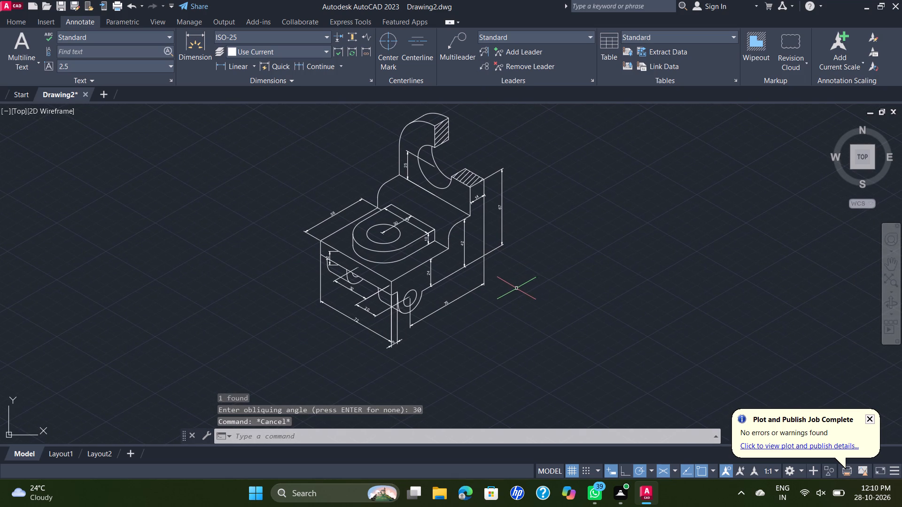
pyautogui.click(329, 258)
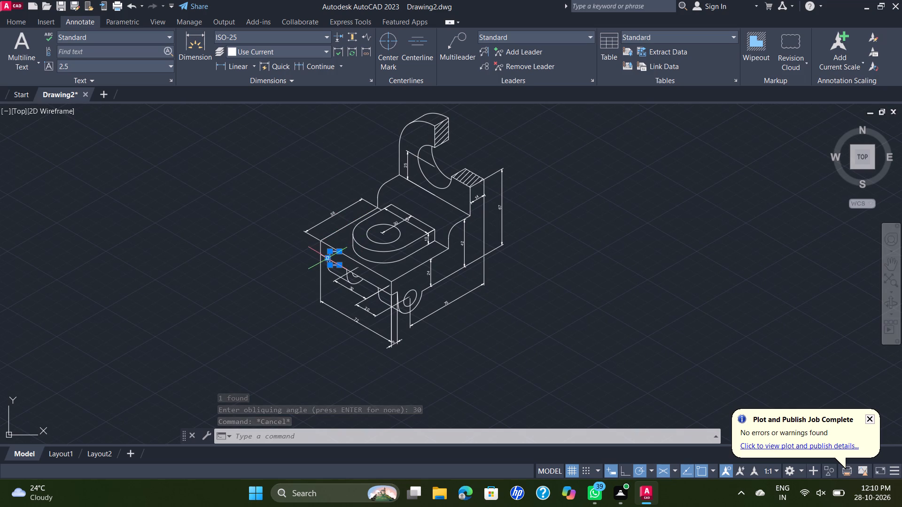
pyautogui.press('space')
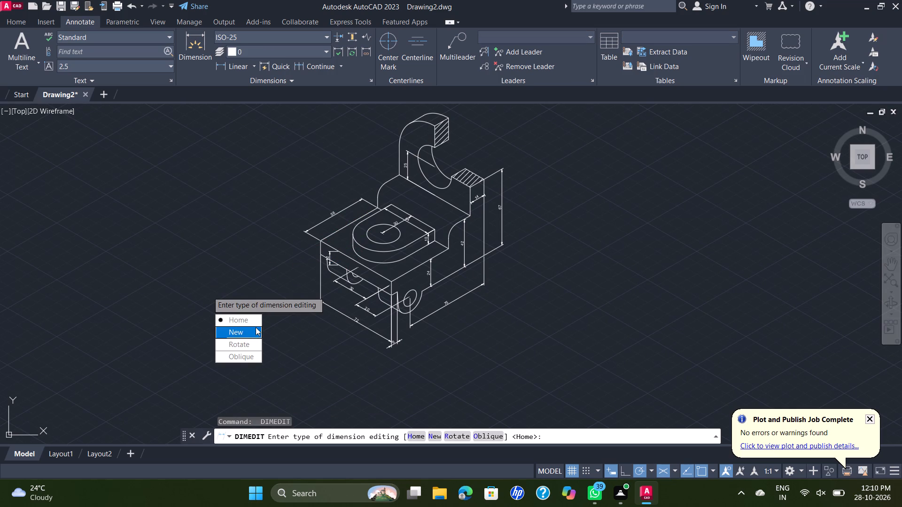
pyautogui.moveTo(244, 352); pyautogui.dragTo(208, 292)
pyautogui.write('150')
pyautogui.press('Return')
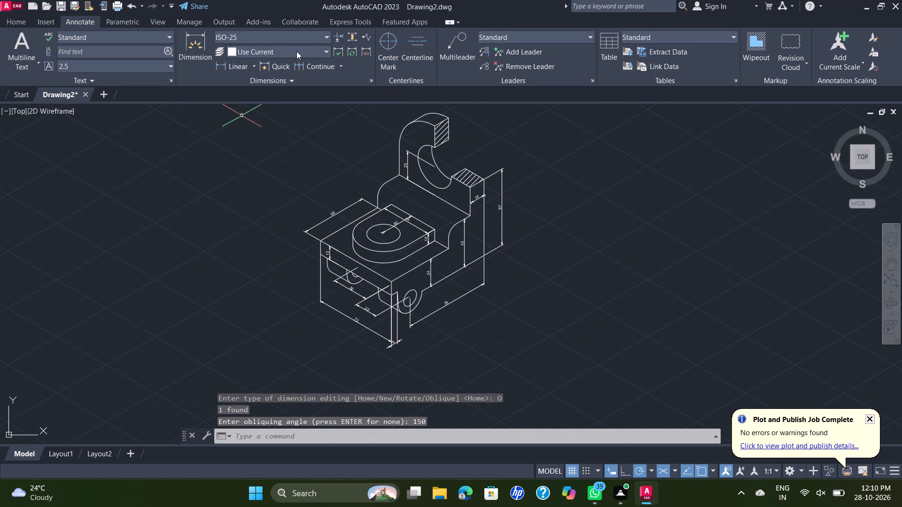
pyautogui.press('Escape')
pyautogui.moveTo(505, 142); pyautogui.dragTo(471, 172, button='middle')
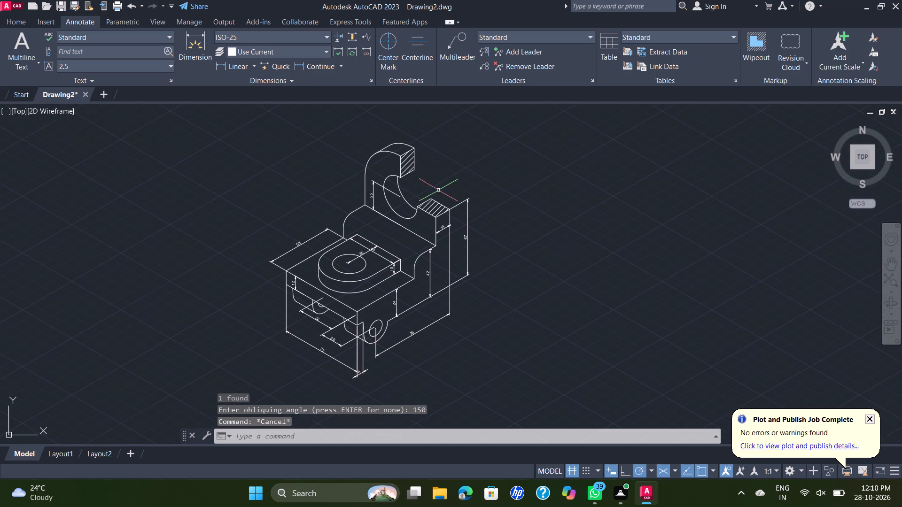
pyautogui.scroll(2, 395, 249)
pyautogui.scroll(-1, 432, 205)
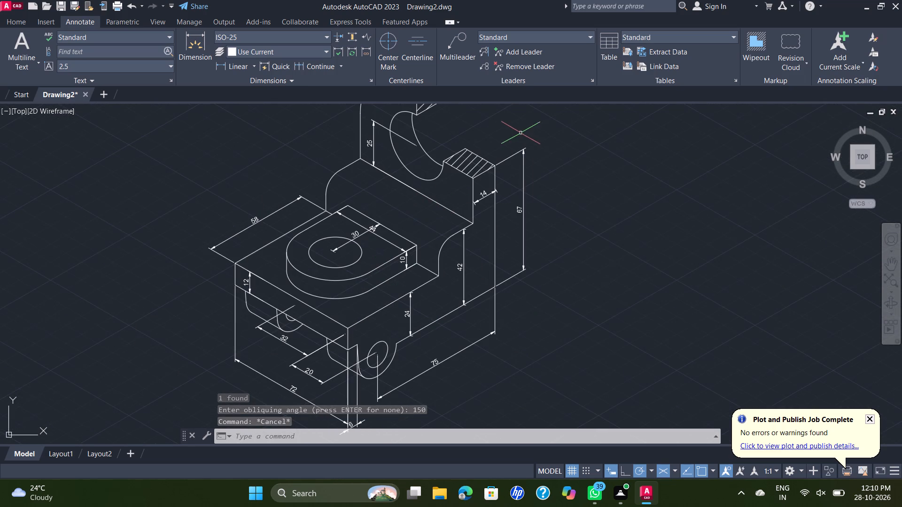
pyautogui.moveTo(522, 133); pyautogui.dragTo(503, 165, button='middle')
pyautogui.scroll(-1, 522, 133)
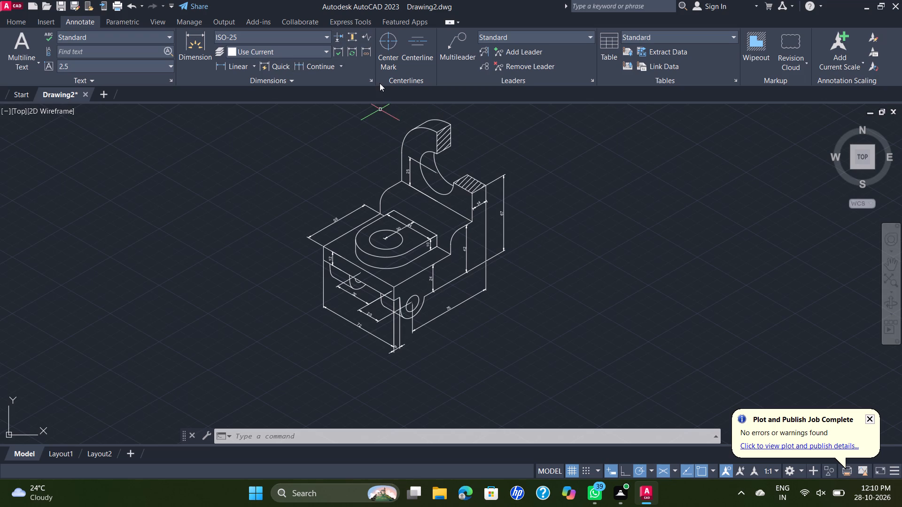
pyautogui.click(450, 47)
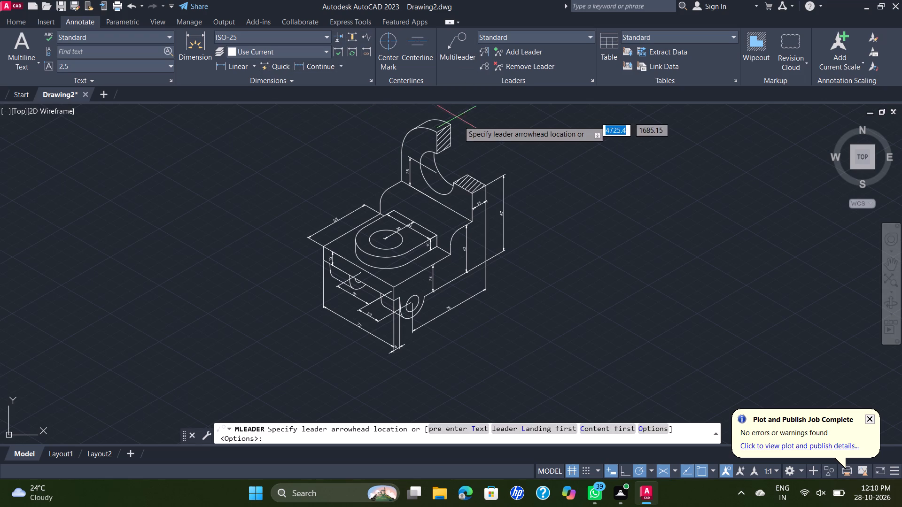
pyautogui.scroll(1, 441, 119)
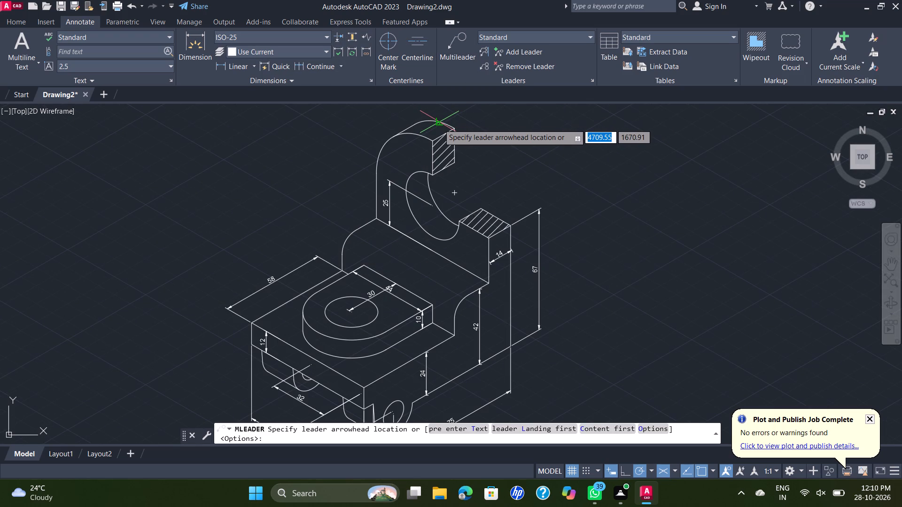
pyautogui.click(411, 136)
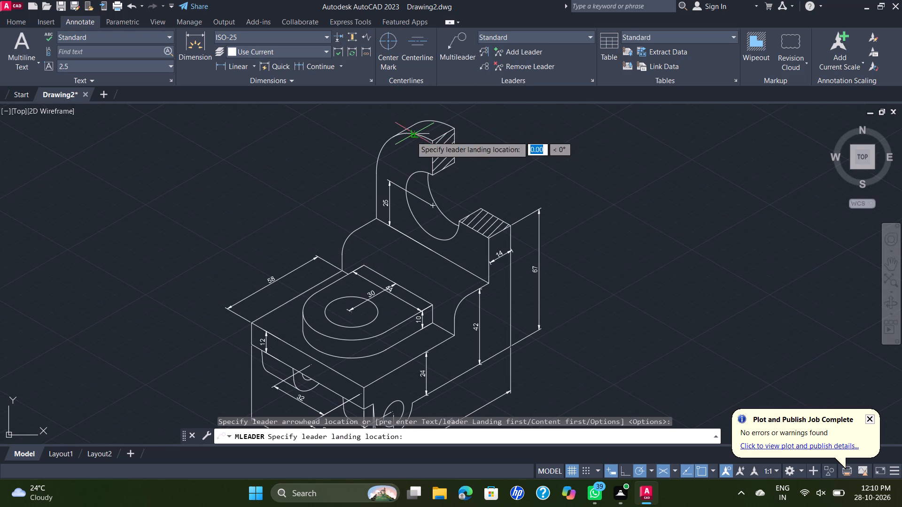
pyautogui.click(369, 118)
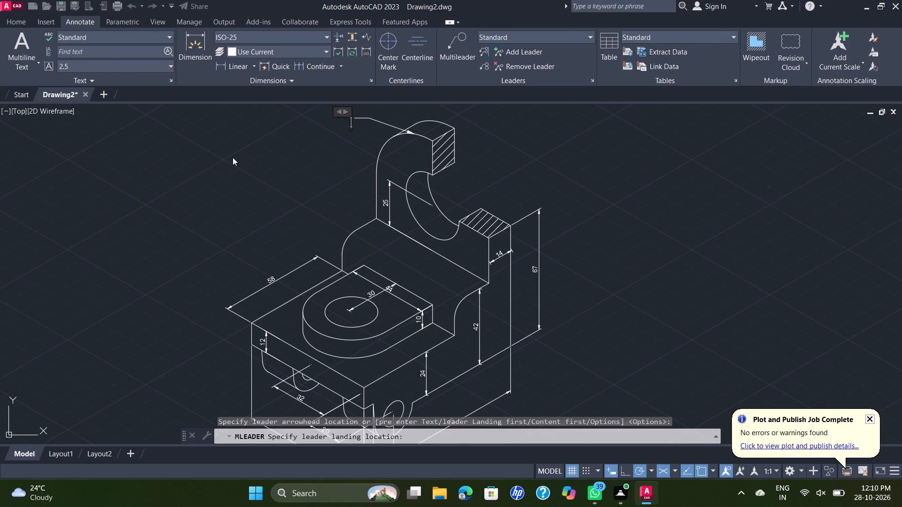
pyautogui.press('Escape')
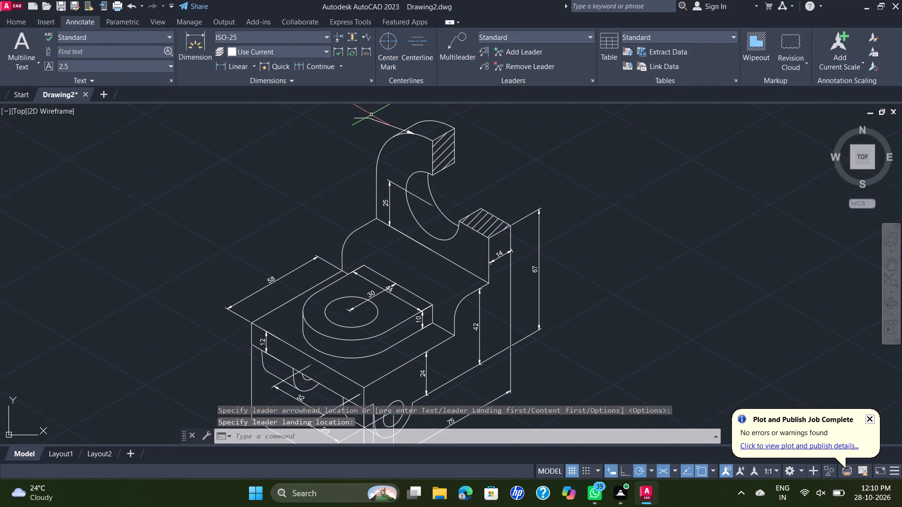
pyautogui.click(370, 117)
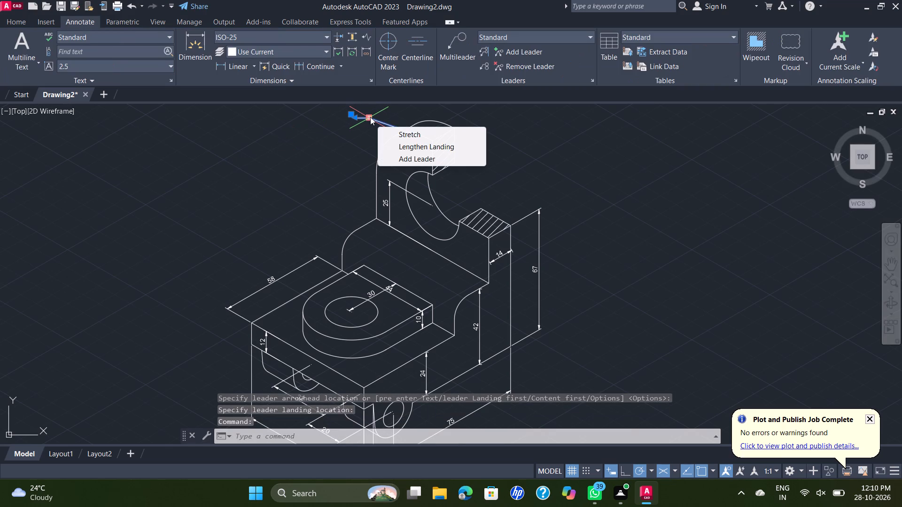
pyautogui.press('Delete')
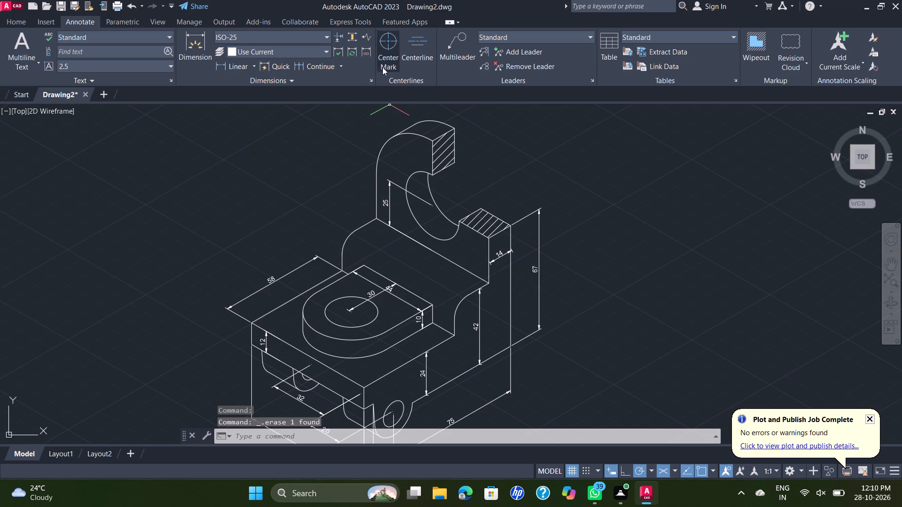
# Add a multileader labelled R36 pointing to the outer arc at the top of the upright.
pyautogui.click(444, 46)
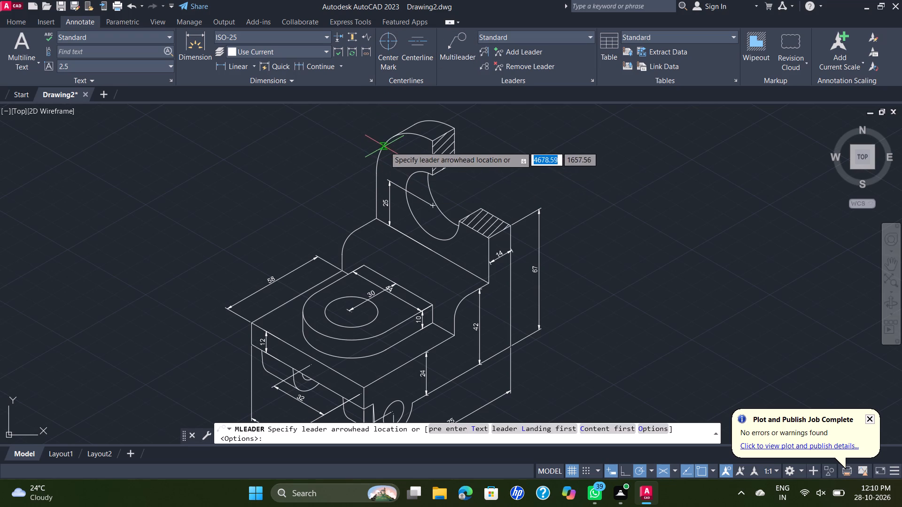
pyautogui.click(384, 146)
pyautogui.click(369, 138)
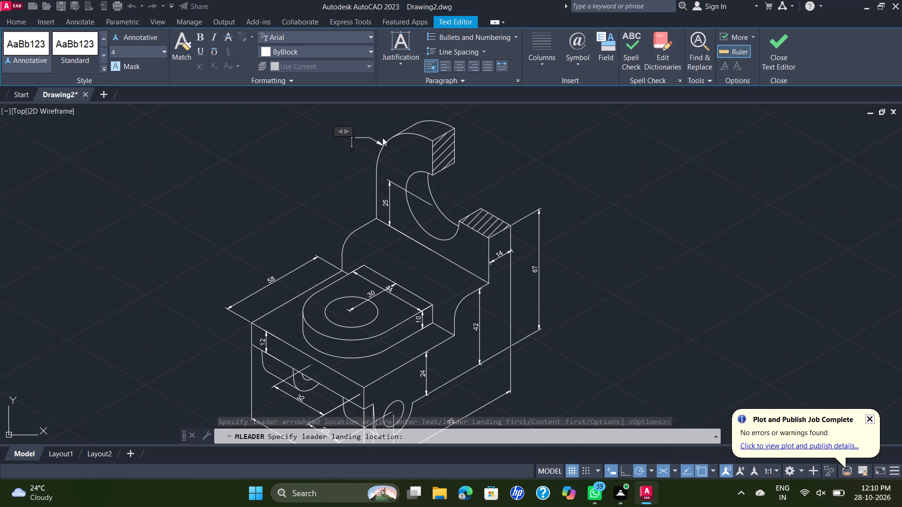
pyautogui.write('R')
pyautogui.press('space')
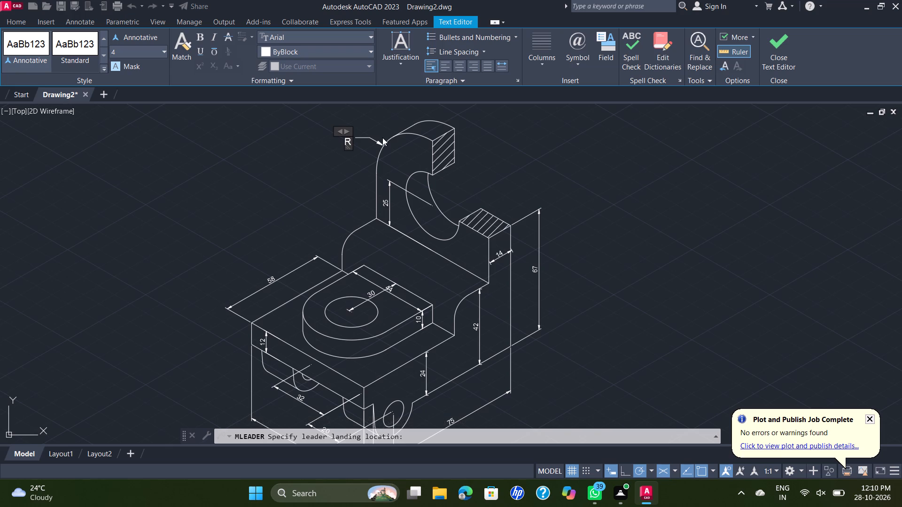
pyautogui.press('BackSpace')
pyautogui.write('36')
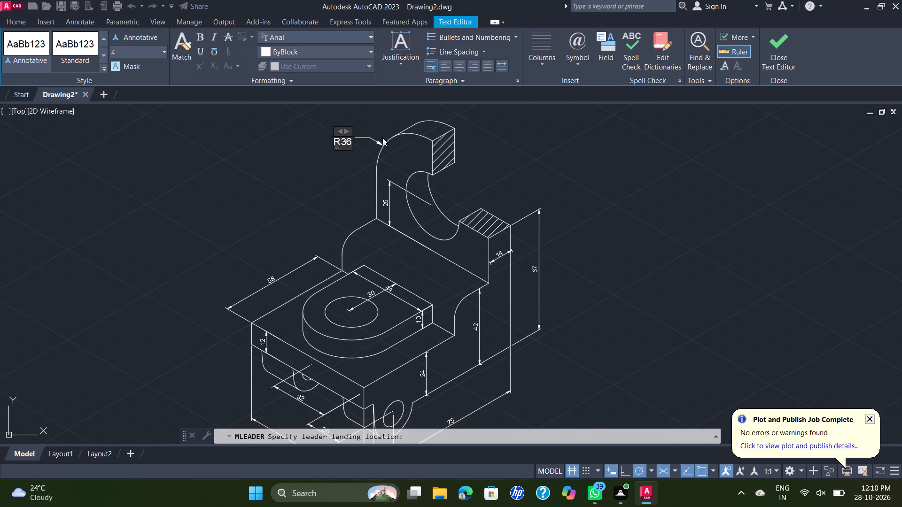
pyautogui.click(382, 138)
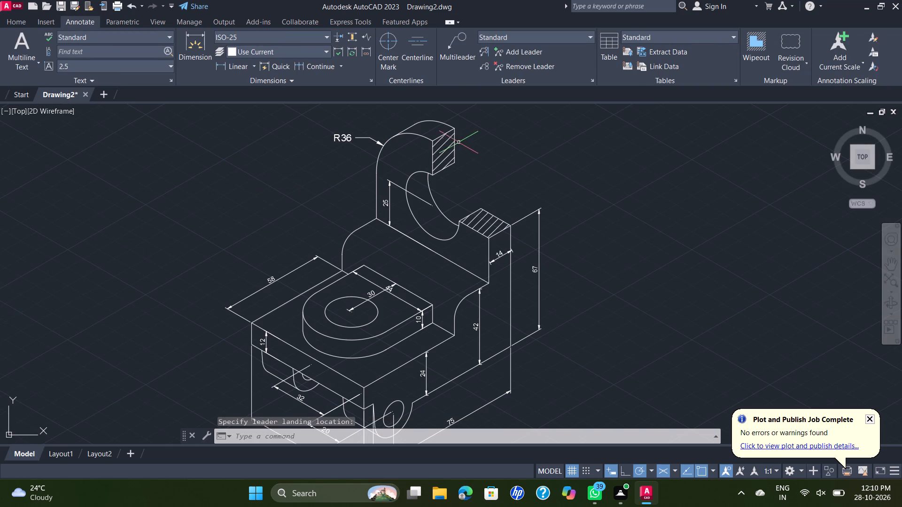
# Add a multileader from the lower arc of the upright's curved opening and start its text with a diameter symbol.
pyautogui.press('space')
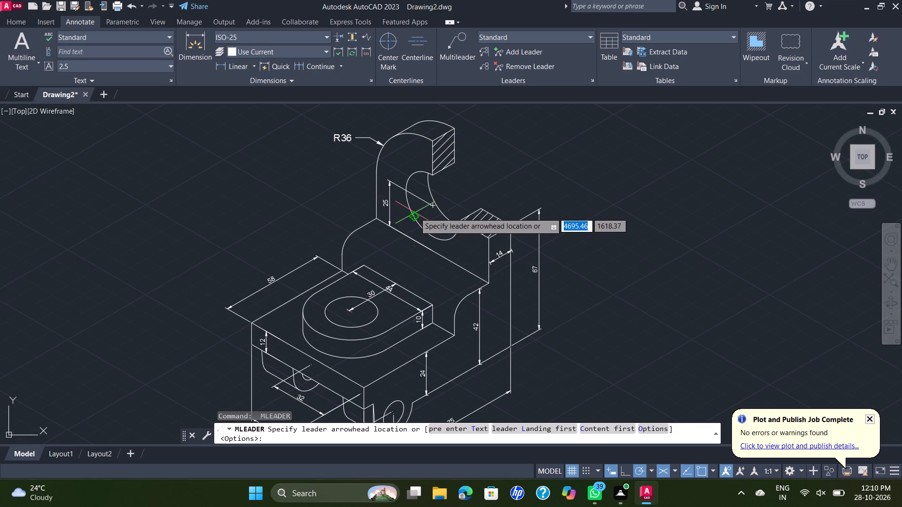
pyautogui.click(447, 239)
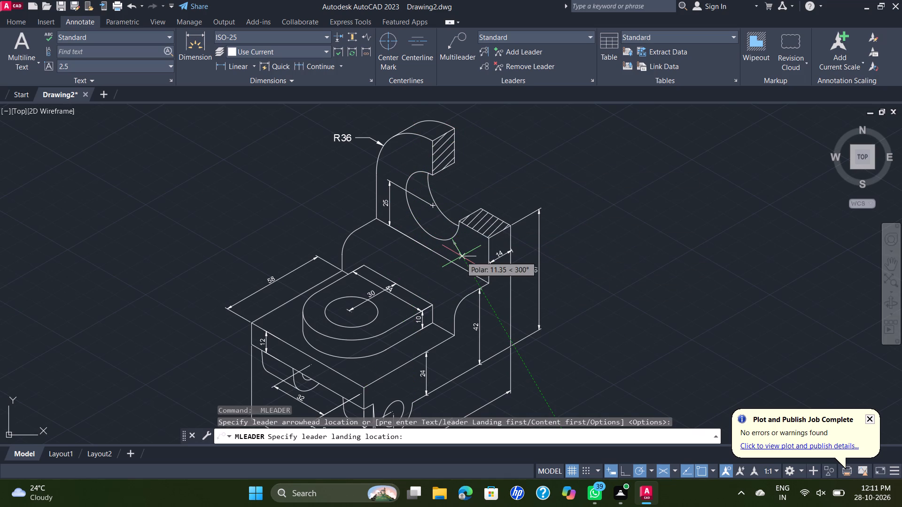
pyautogui.click(462, 256)
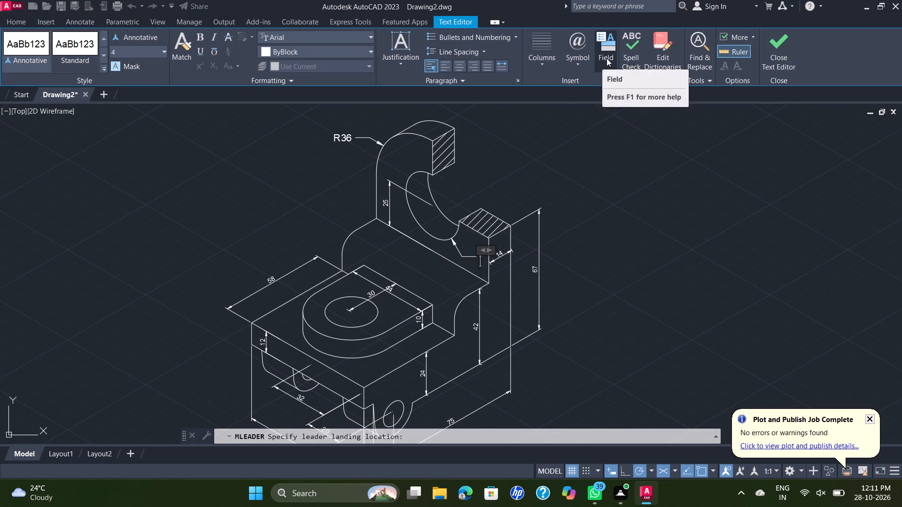
pyautogui.click(587, 63)
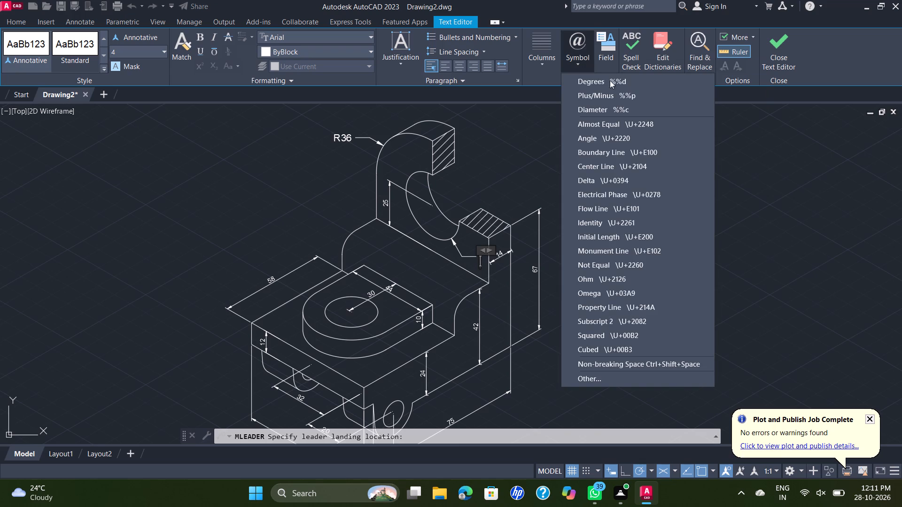
pyautogui.click(645, 115)
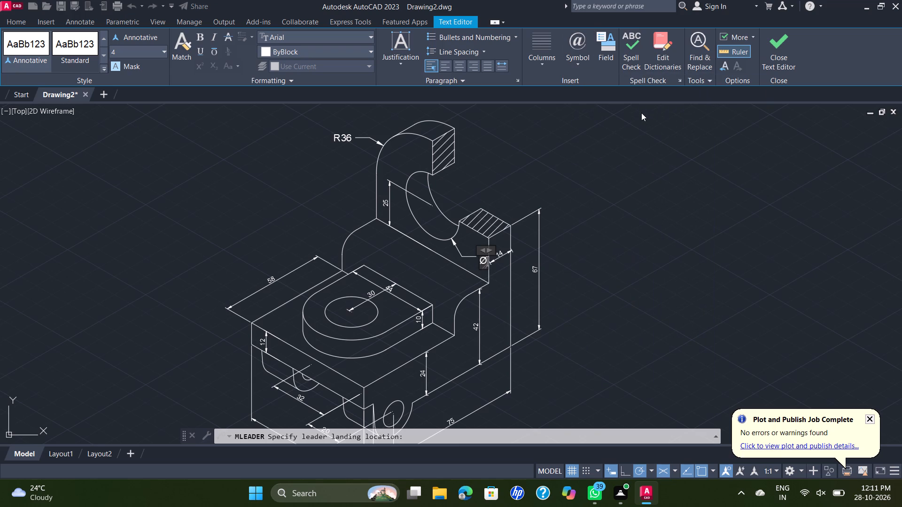
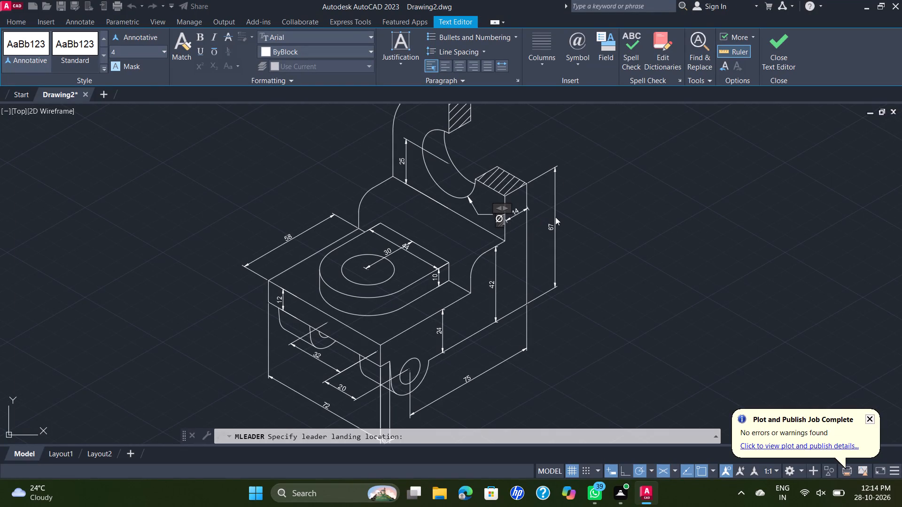
# Complete the leader text at the upright's curved opening as Ø34.
pyautogui.write('34')
pyautogui.click(555, 217)
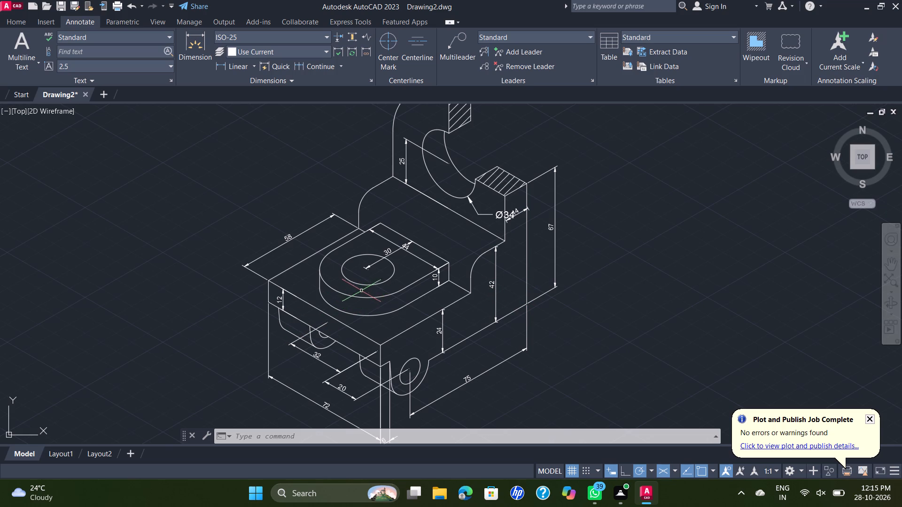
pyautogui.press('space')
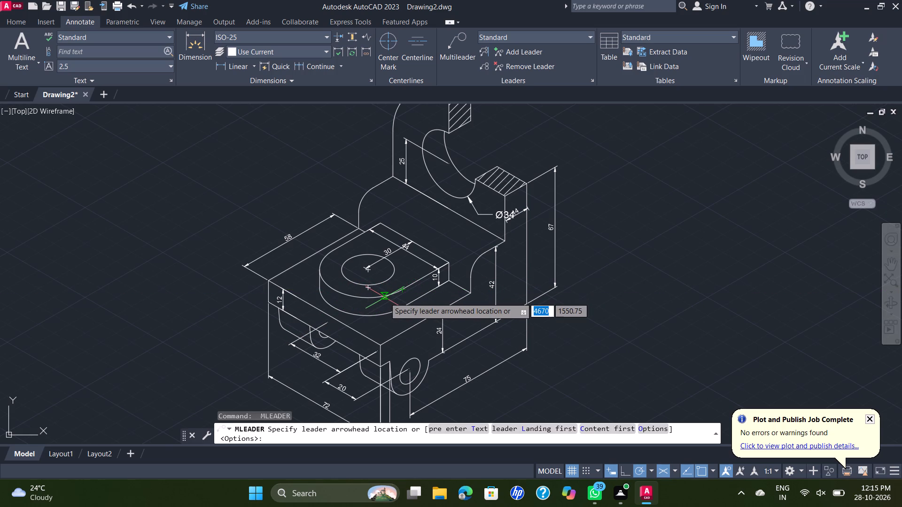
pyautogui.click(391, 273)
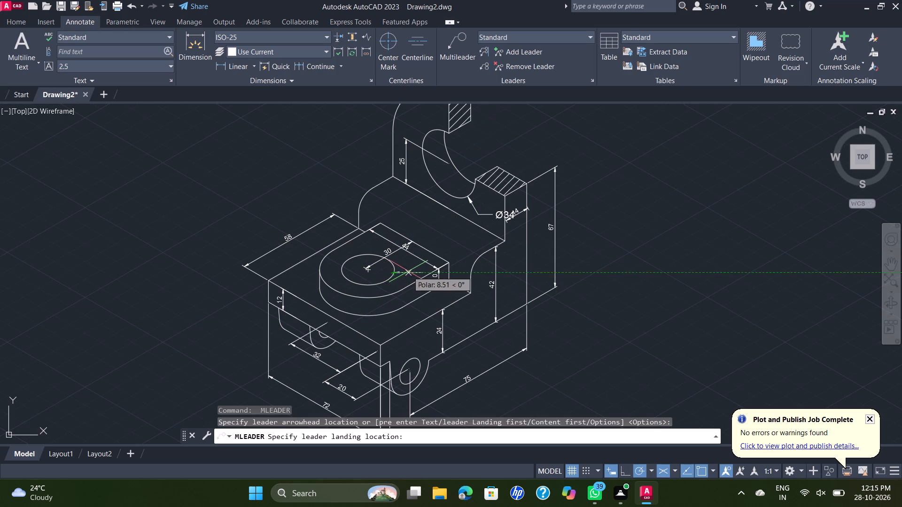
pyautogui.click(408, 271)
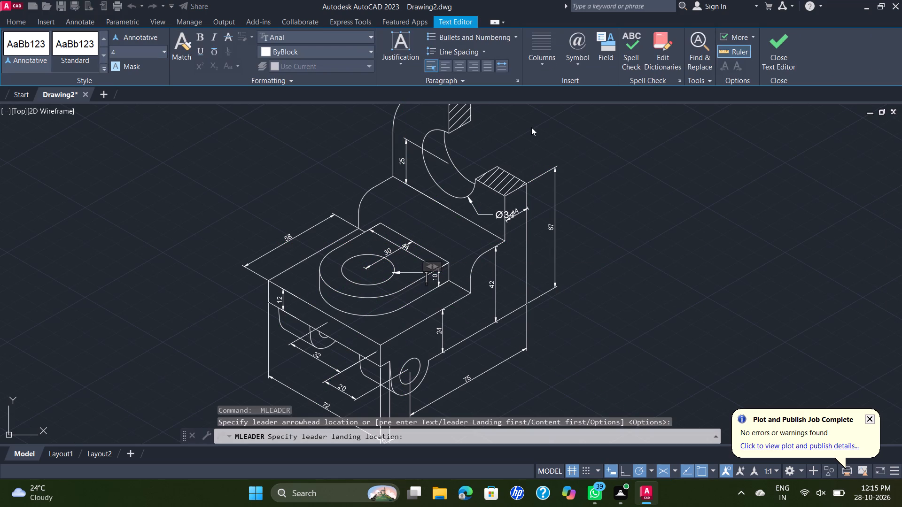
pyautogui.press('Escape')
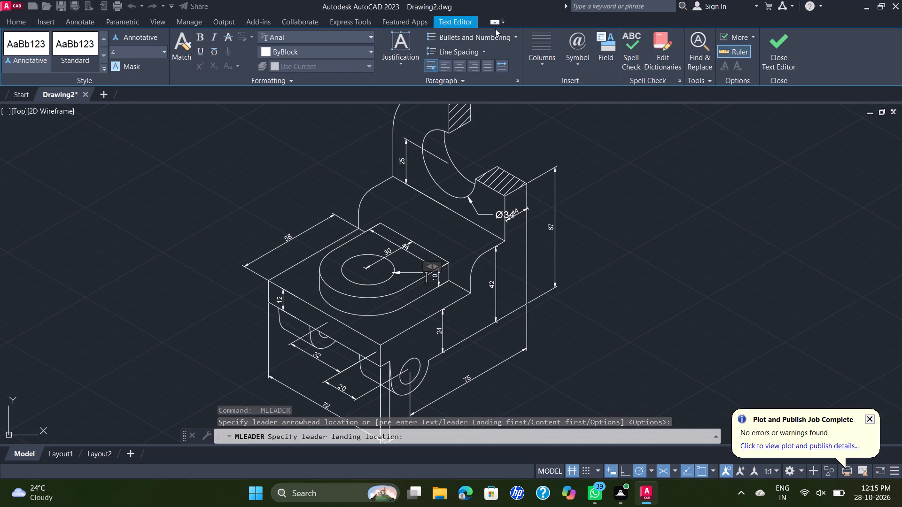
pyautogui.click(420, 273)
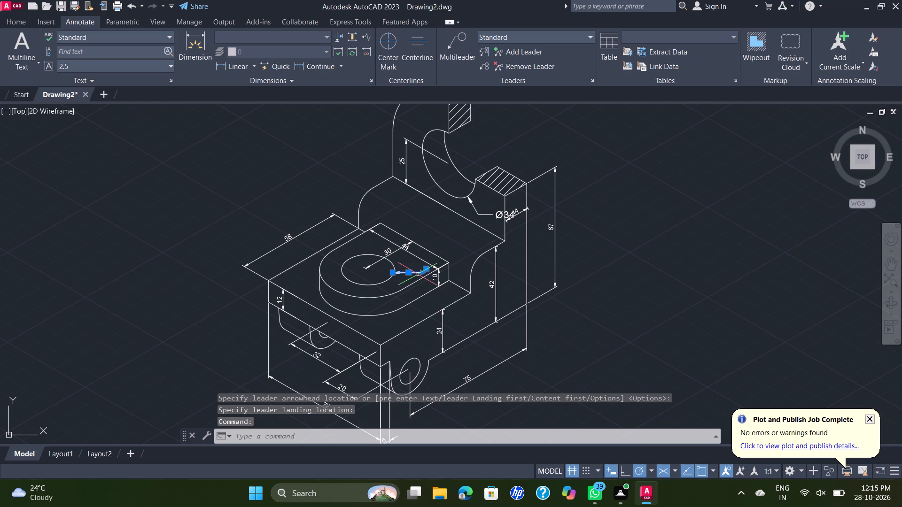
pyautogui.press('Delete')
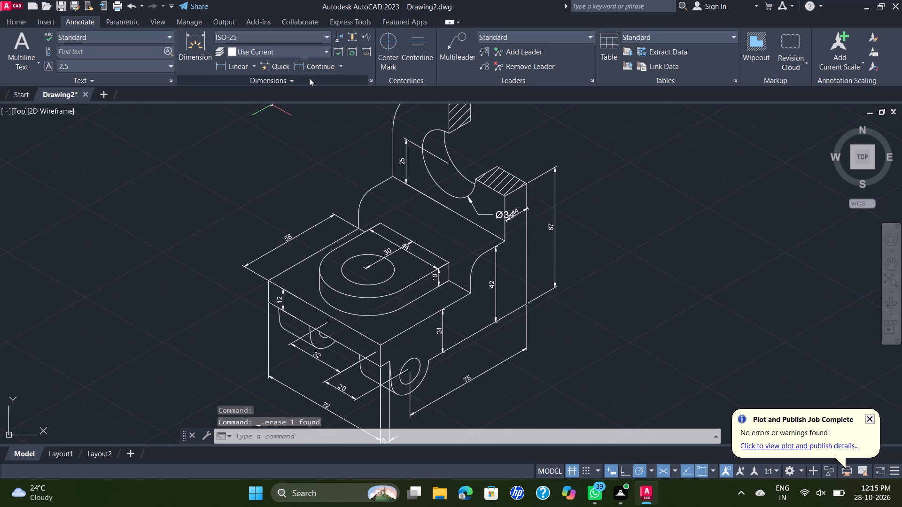
# Add a multileader labelled Ø24 pointing to the front edge of the circular hole in the raised boss.
pyautogui.click(455, 41)
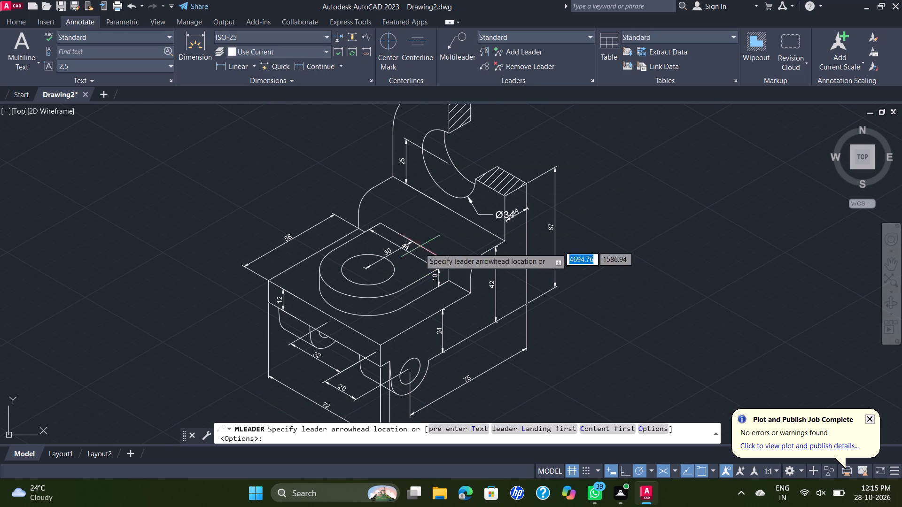
pyautogui.click(379, 283)
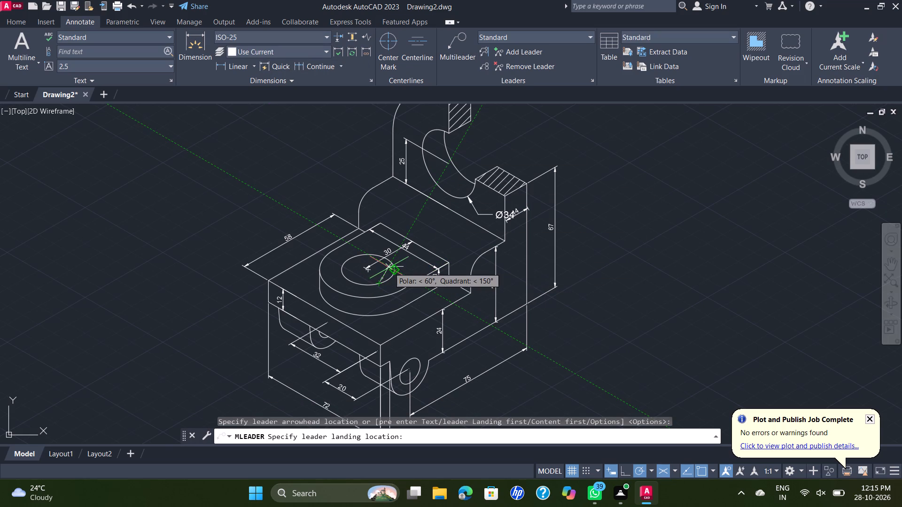
pyautogui.click(394, 265)
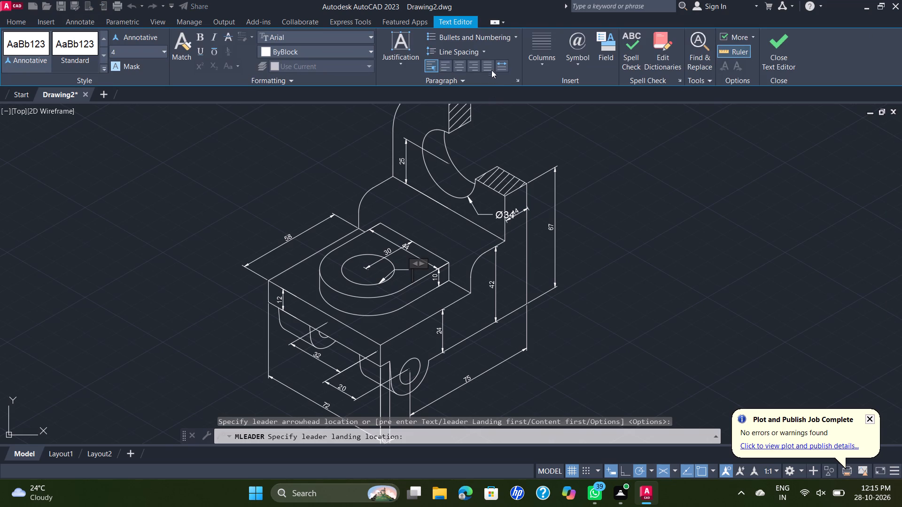
pyautogui.click(583, 68)
pyautogui.click(583, 112)
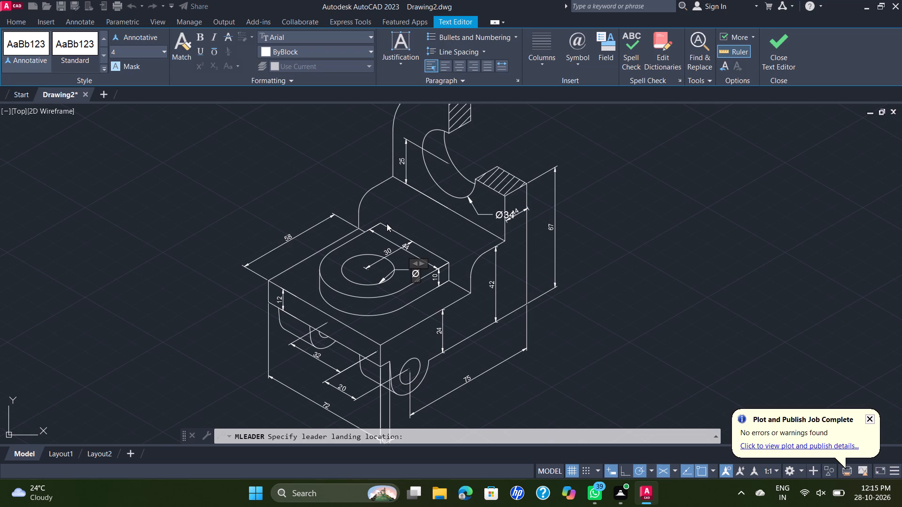
pyautogui.write('24')
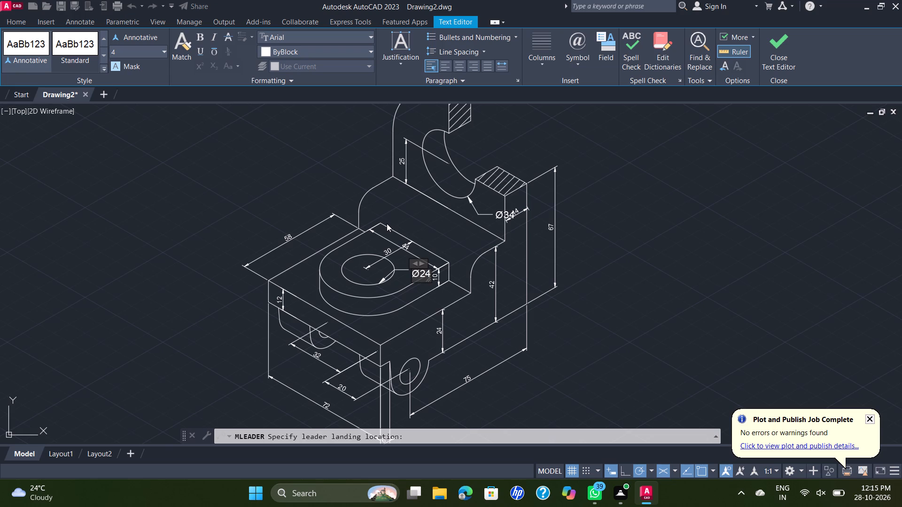
pyautogui.click(387, 223)
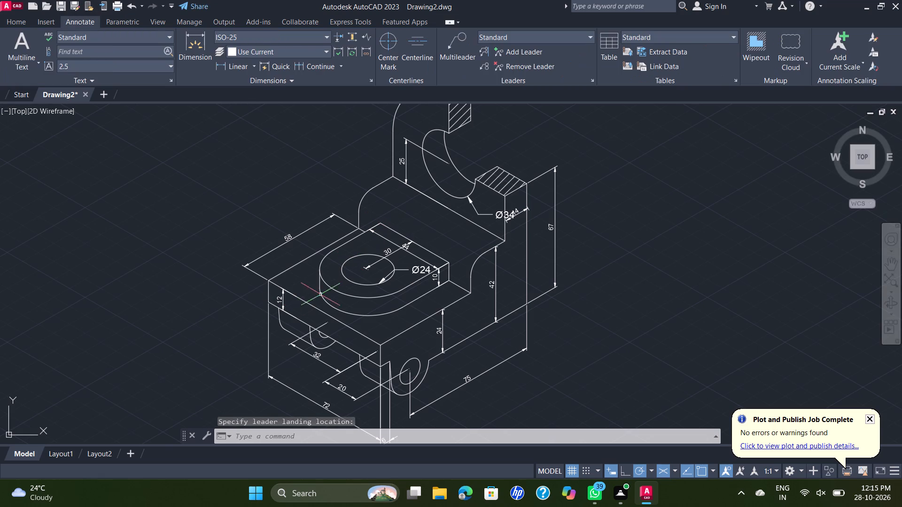
# Add a multileader labelled R22 pointing to the raised boss's rounded outer edge, with its text on the side away from the upright.
pyautogui.press('space')
pyautogui.click(319, 264)
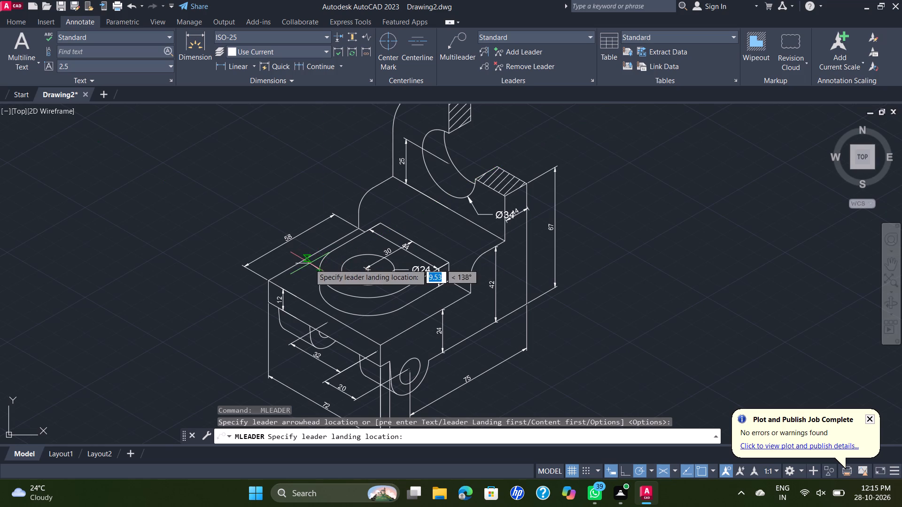
pyautogui.click(310, 273)
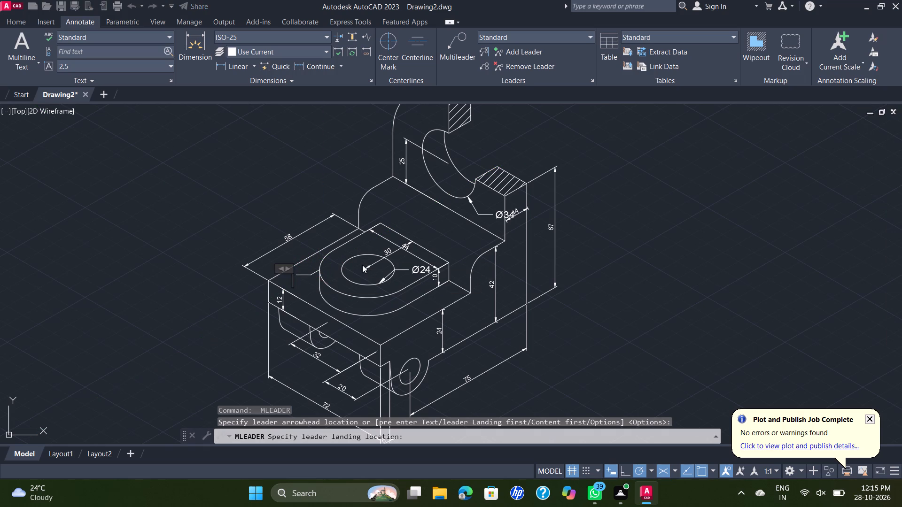
pyautogui.press('r')
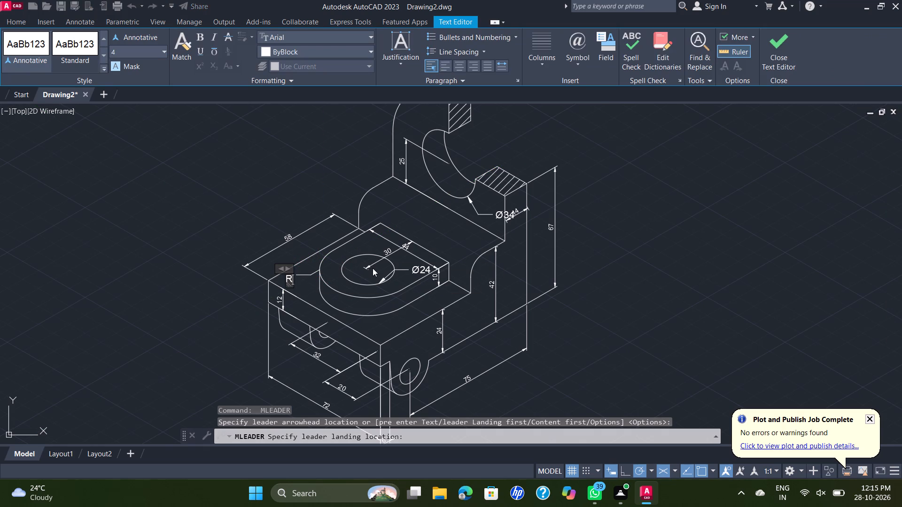
pyautogui.write('22')
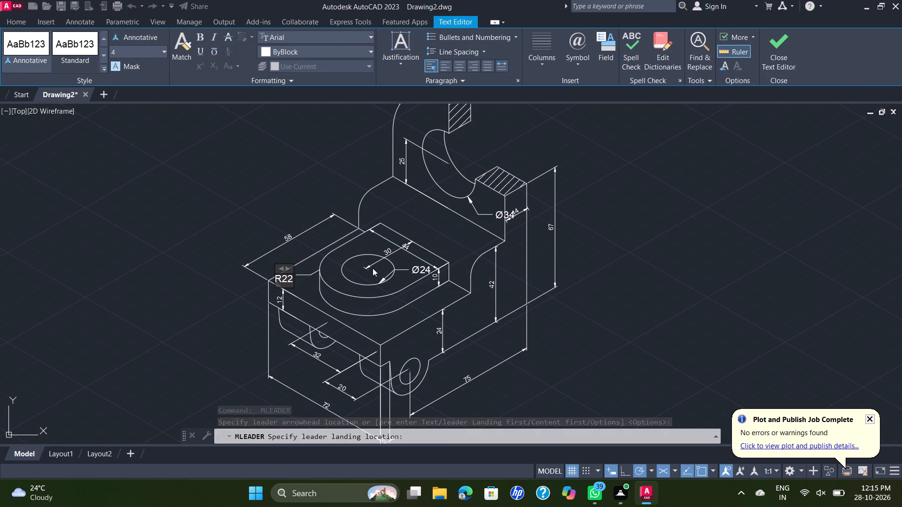
pyautogui.click(373, 268)
# Add a multileader labelled R12 pointing to the outer arc of the front lug below the base plate.
pyautogui.press('space')
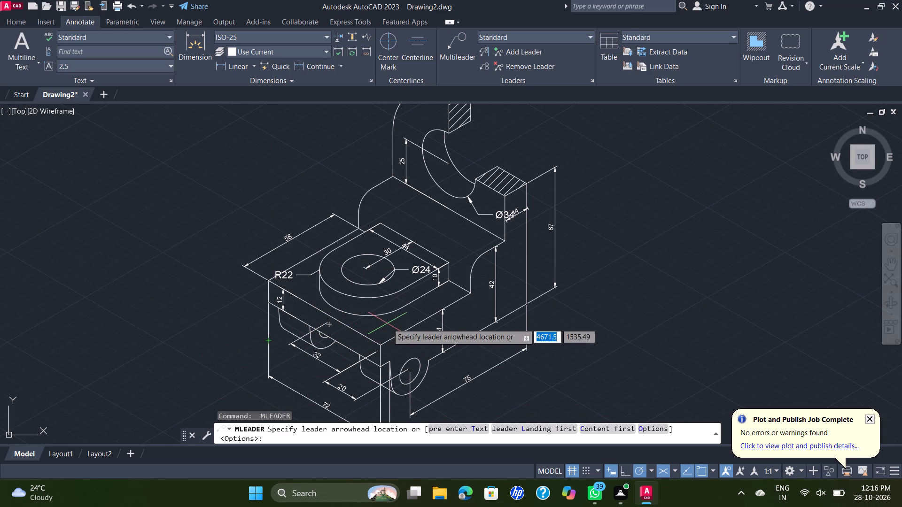
pyautogui.moveTo(449, 347); pyautogui.dragTo(451, 306, button='middle')
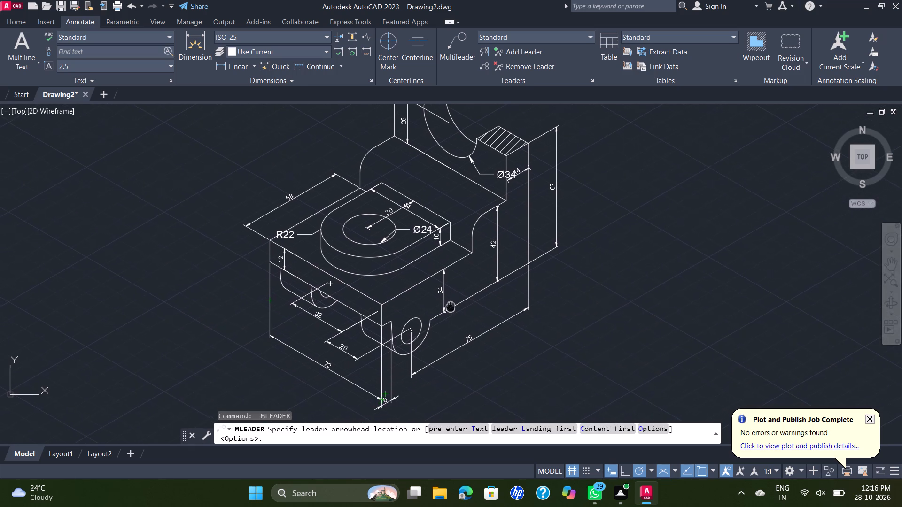
pyautogui.moveTo(451, 306); pyautogui.dragTo(452, 306, button='middle')
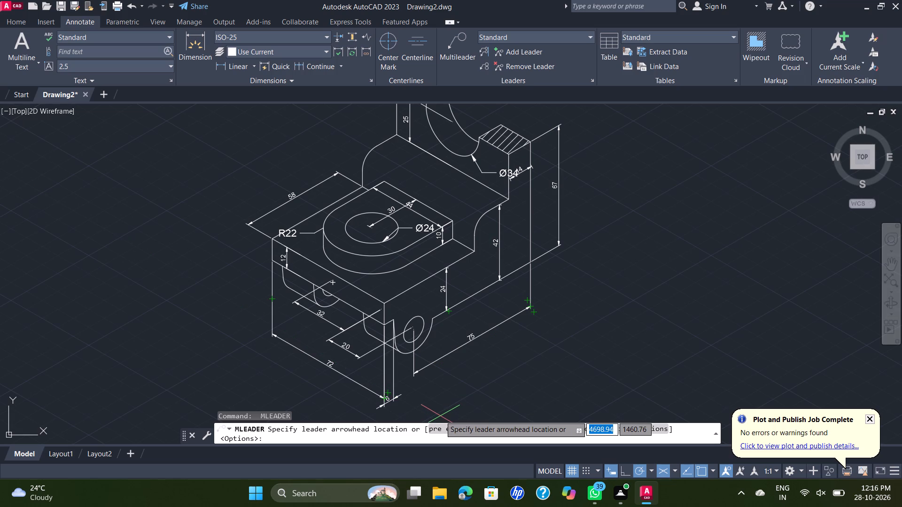
pyautogui.click(425, 335)
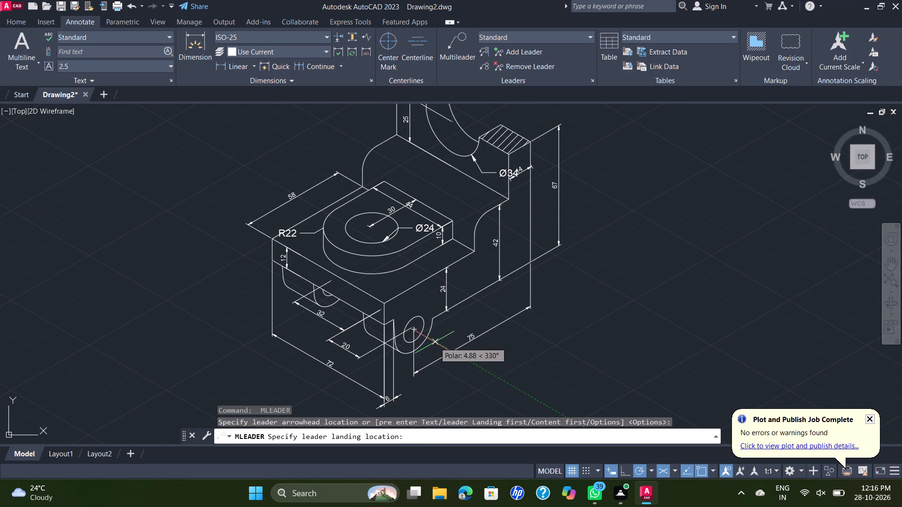
pyautogui.click(435, 342)
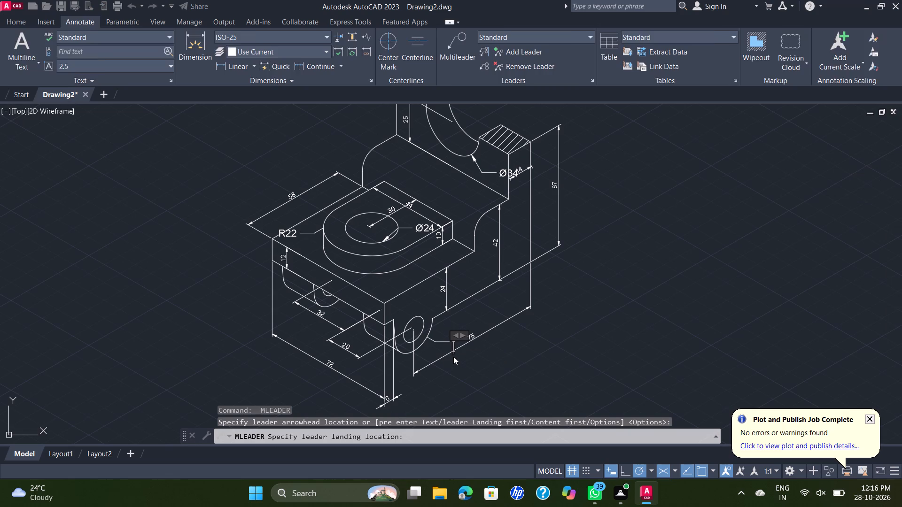
pyautogui.write('12')
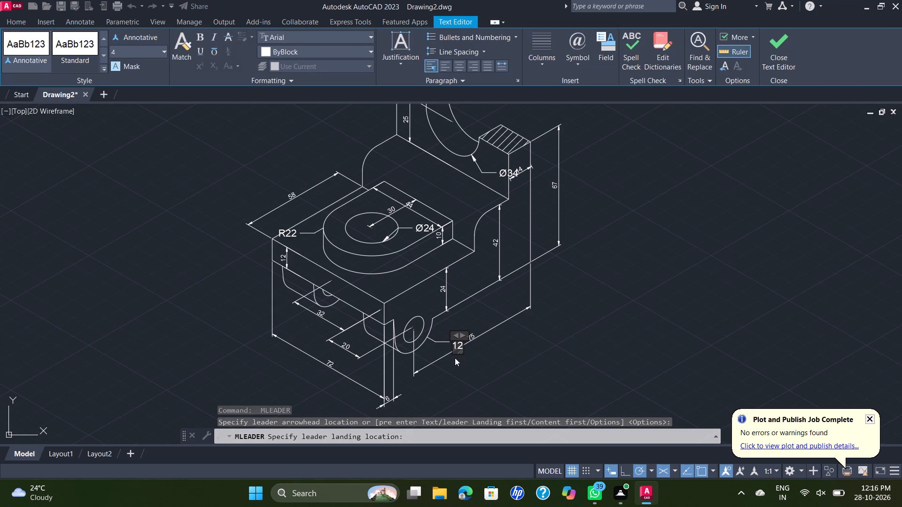
pyautogui.press('Return')
pyautogui.press('BackSpace')
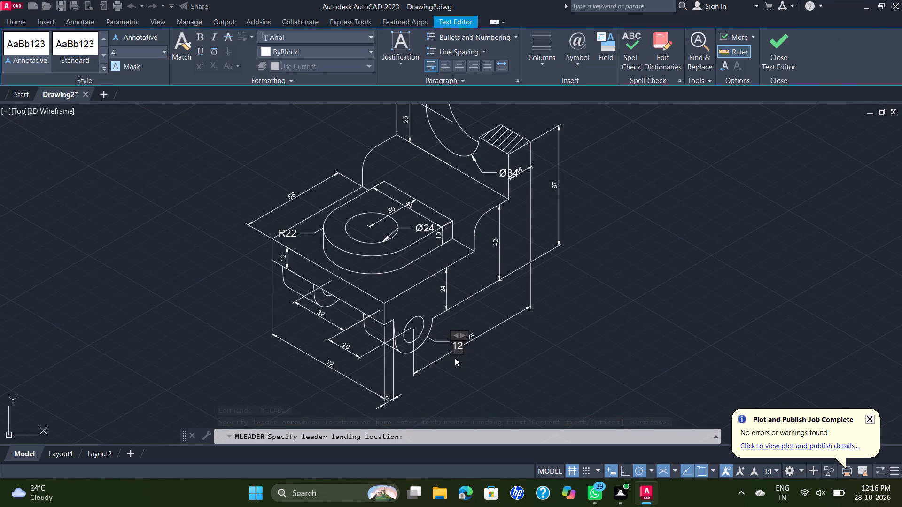
pyautogui.press('BackSpace')
pyautogui.press('BackSpace')
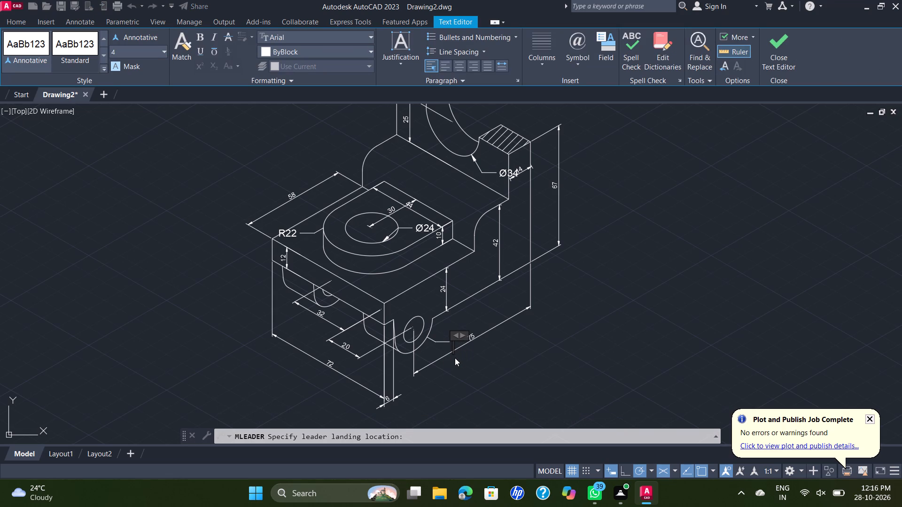
pyautogui.press('r')
pyautogui.write('12')
pyautogui.click(455, 358)
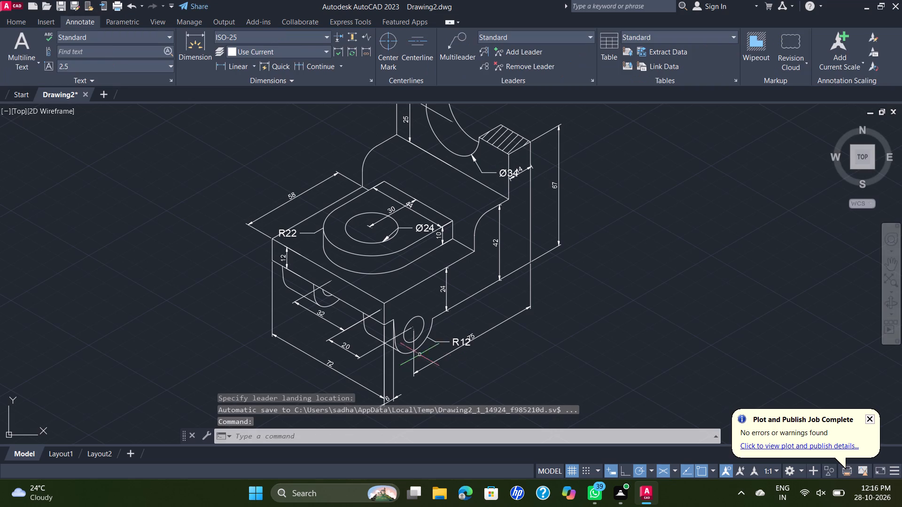
# Add a multileader labelled Ø13 pointing to the hole in the front lug, with its text above the R12 label.
pyautogui.press('space')
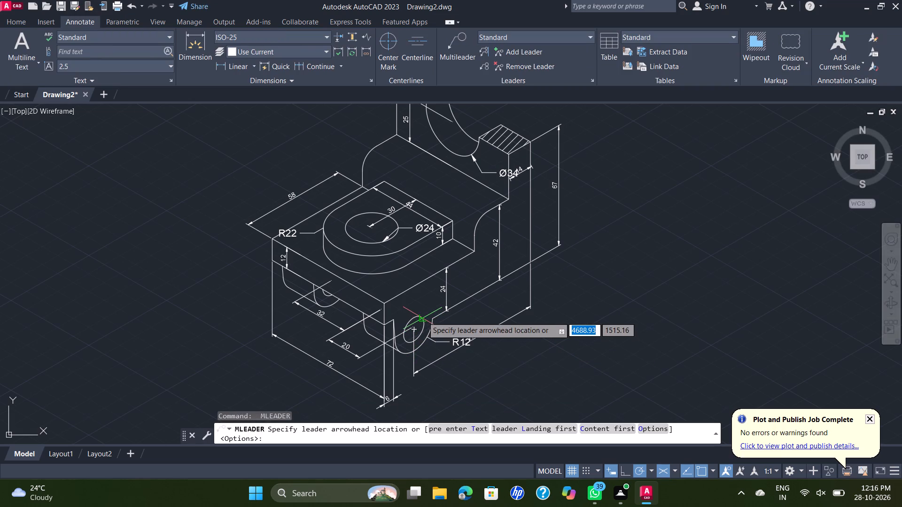
pyautogui.click(423, 317)
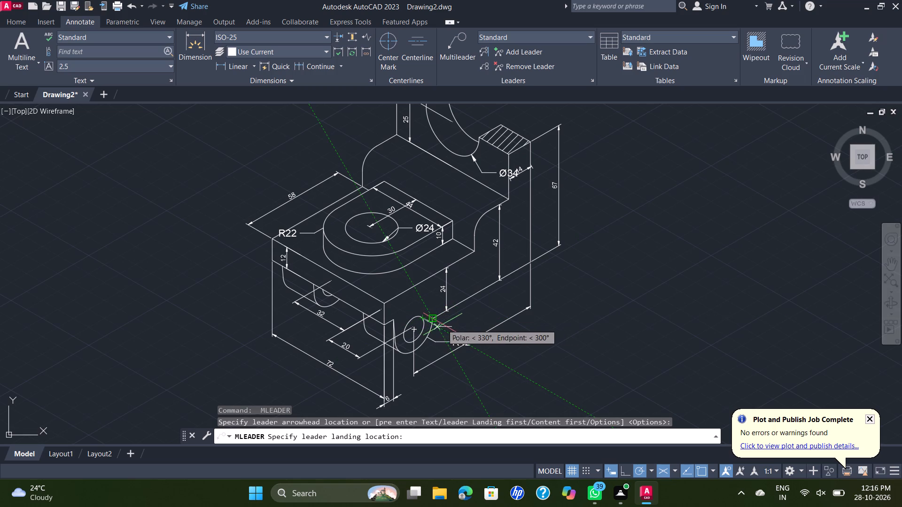
pyautogui.click(445, 331)
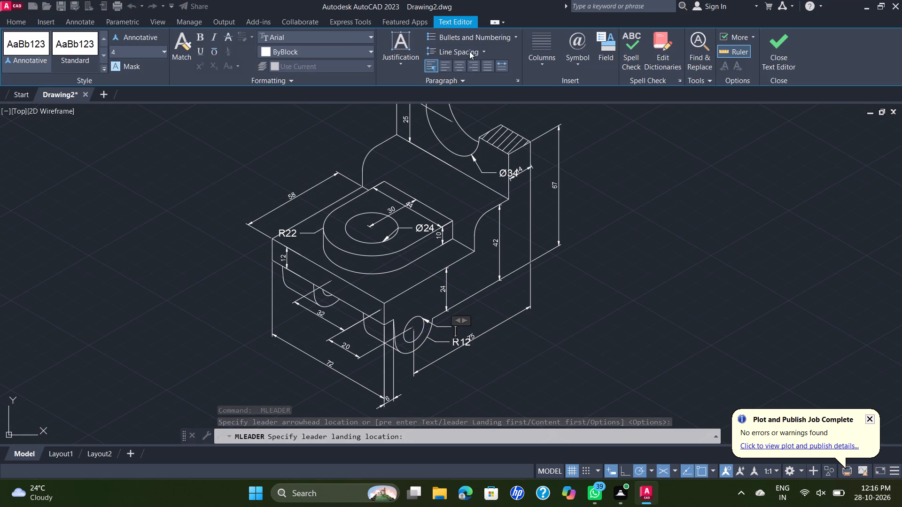
pyautogui.click(591, 61)
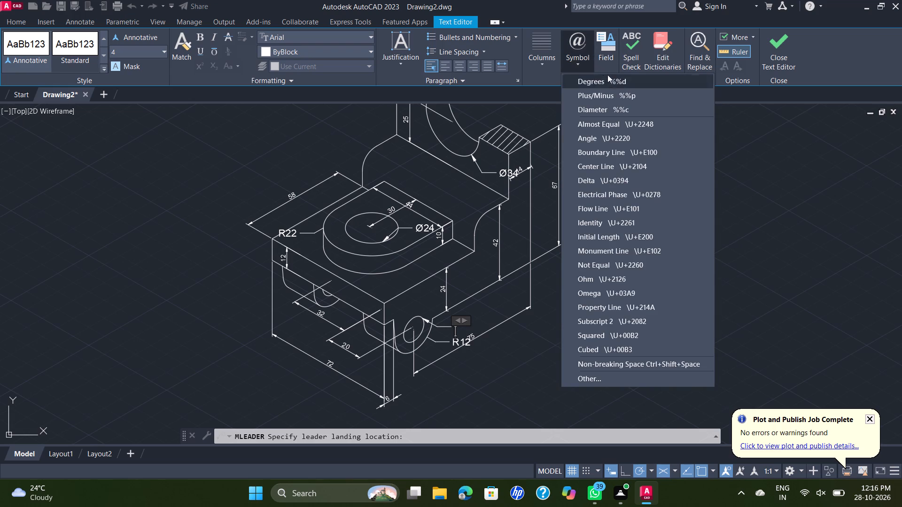
pyautogui.click(615, 105)
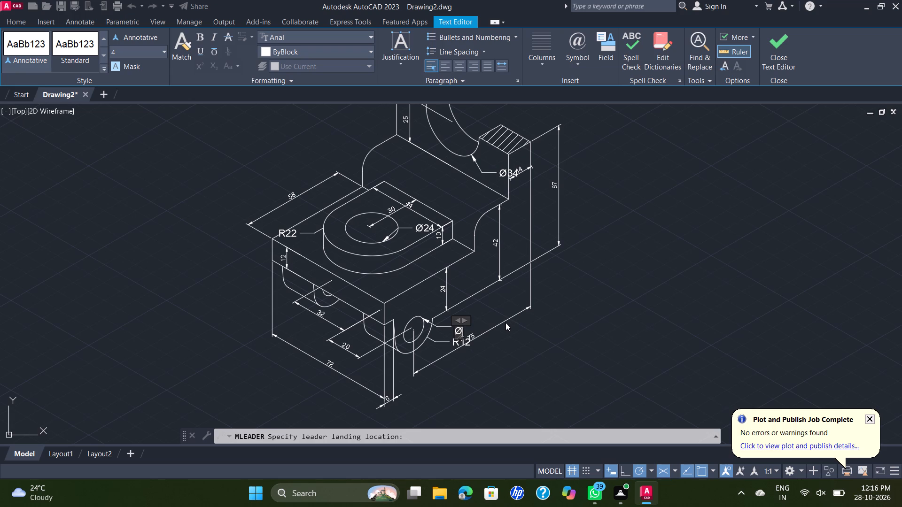
pyautogui.write('13')
pyautogui.click(505, 323)
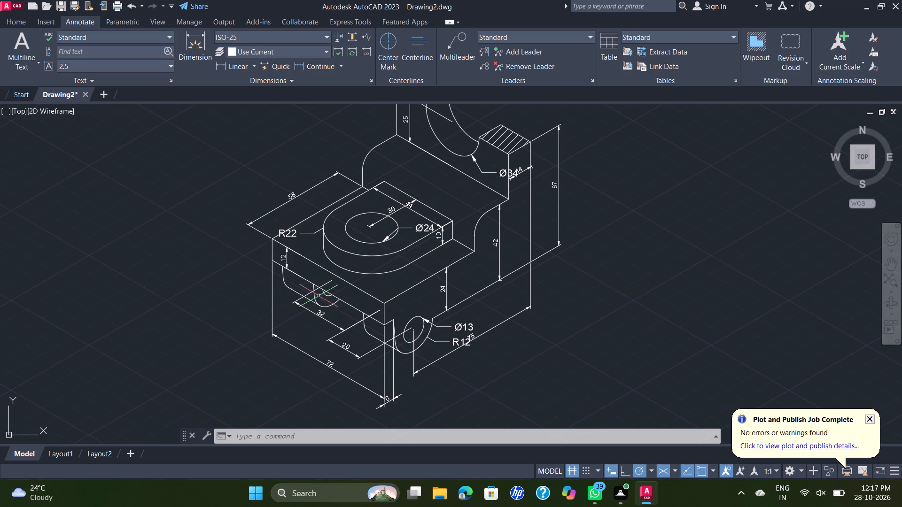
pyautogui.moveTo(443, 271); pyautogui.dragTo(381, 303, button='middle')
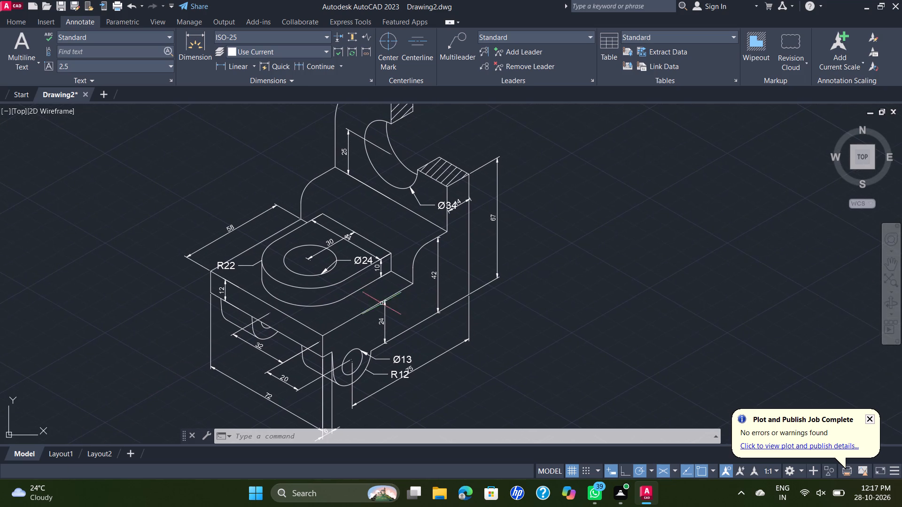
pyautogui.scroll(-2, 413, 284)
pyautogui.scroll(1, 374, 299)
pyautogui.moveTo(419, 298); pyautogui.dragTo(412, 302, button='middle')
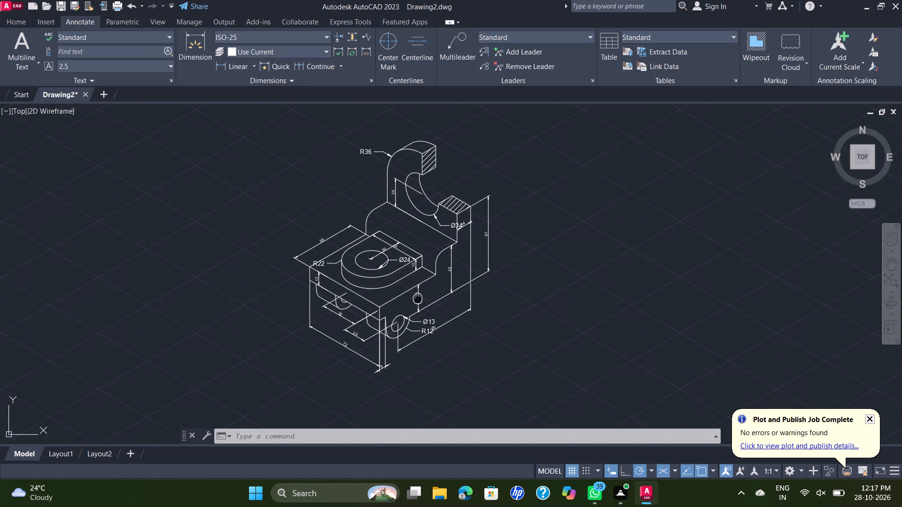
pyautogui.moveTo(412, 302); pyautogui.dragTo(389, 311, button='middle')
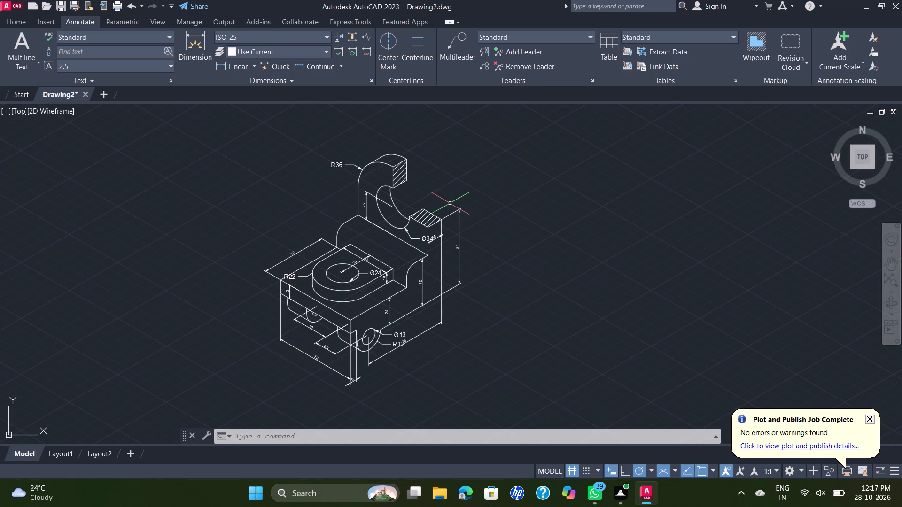
# Save the drawing as D 90 in the Documents folder.
pyautogui.hotkey('ctrl', 's')
pyautogui.write('D')
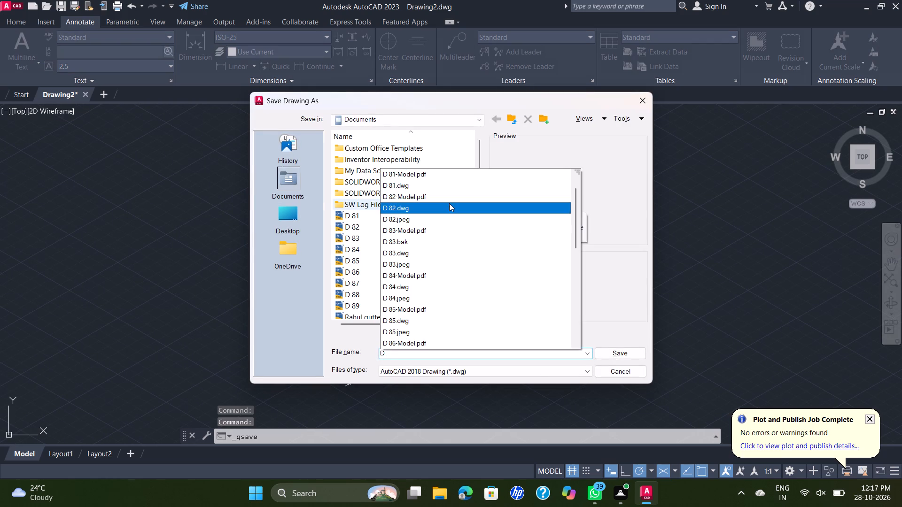
pyautogui.press('space')
pyautogui.write('90')
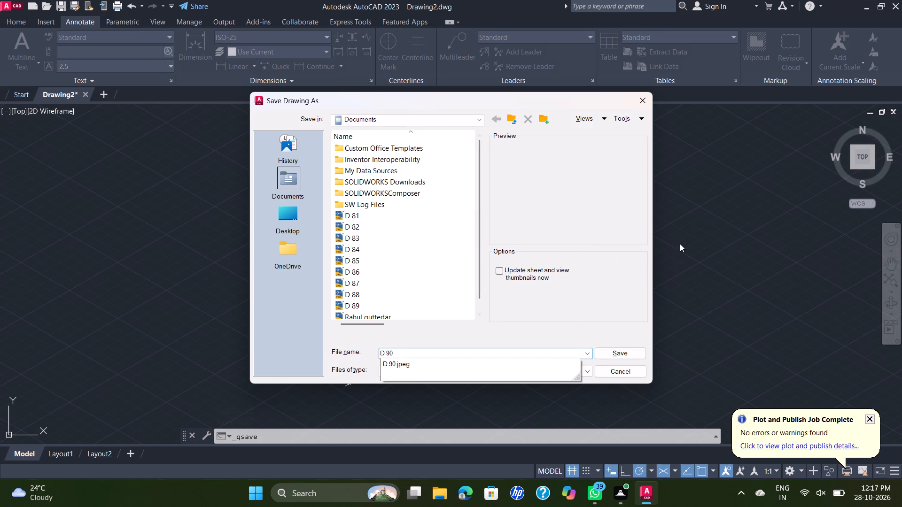
pyautogui.click(629, 355)
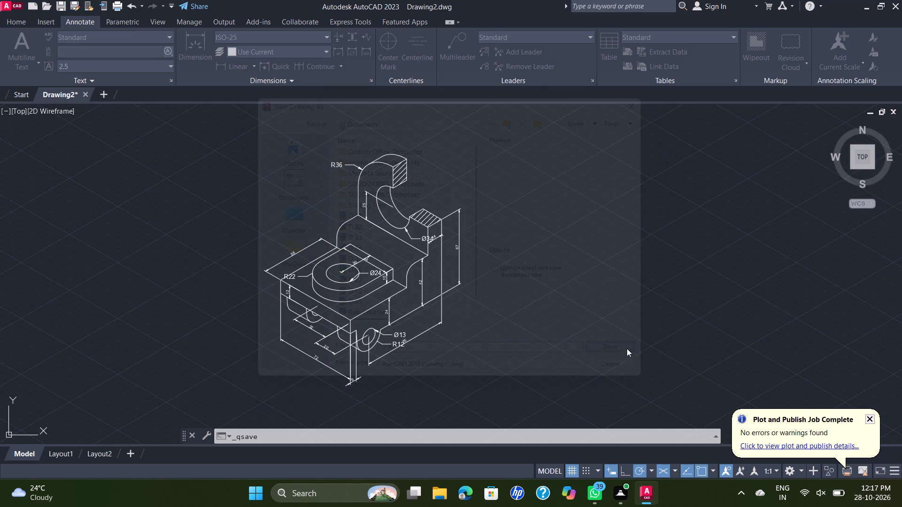
# Set up a plot of the model using the DWG To PDF.pc3 plotter with landscape orientation.
pyautogui.scroll(-1, 408, 180)
pyautogui.scroll(1, 409, 180)
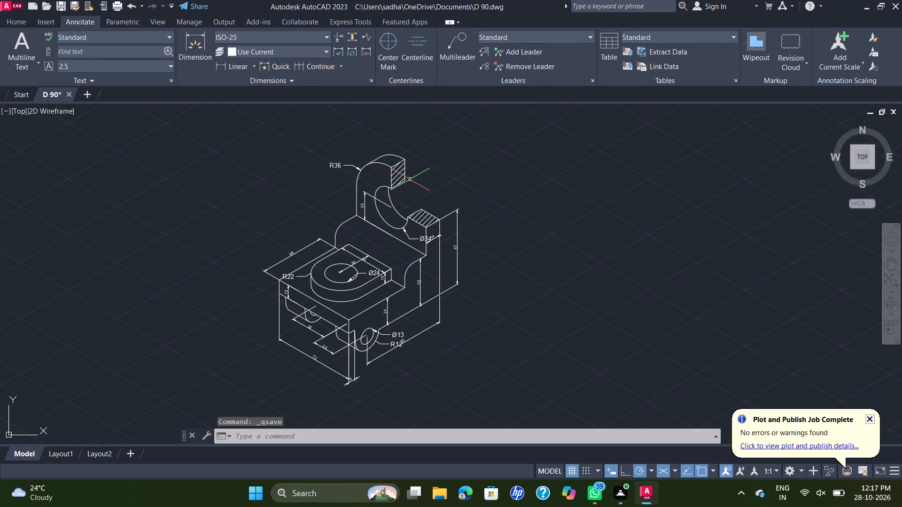
pyautogui.write('PLO')
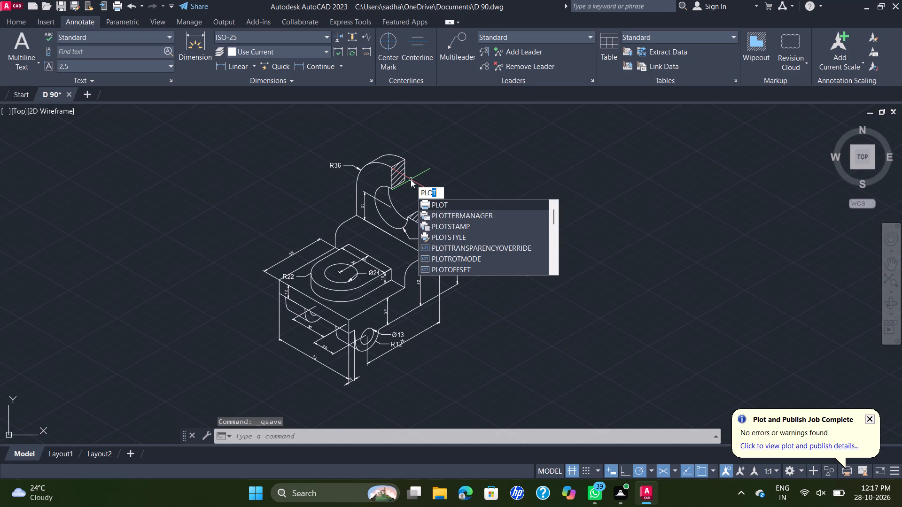
pyautogui.press('t')
pyautogui.press('Return')
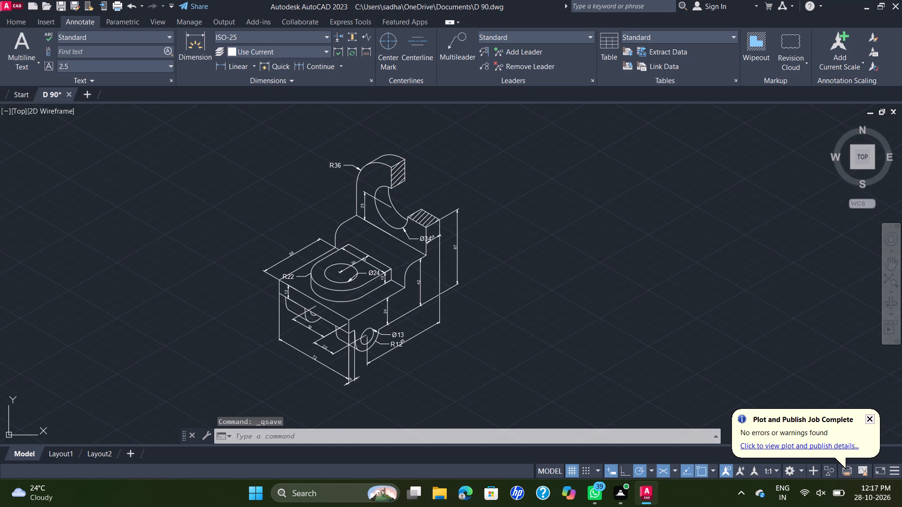
pyautogui.click(445, 159)
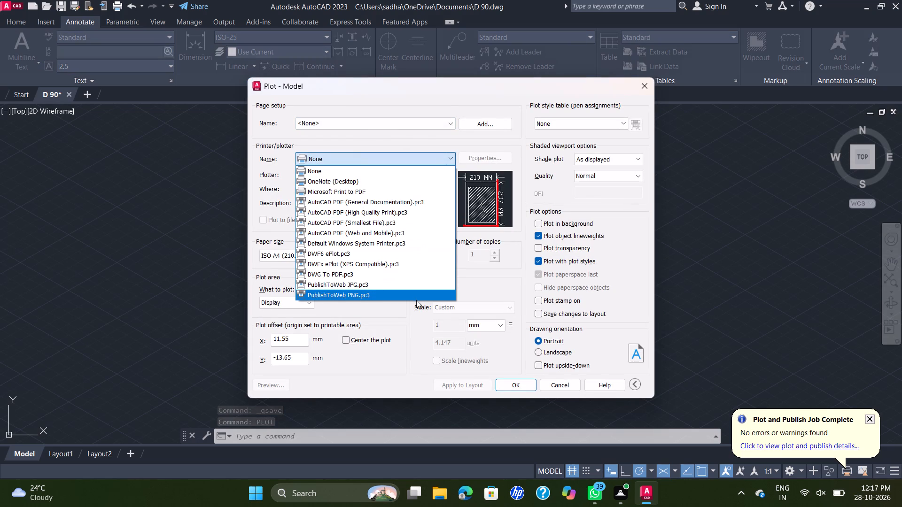
pyautogui.click(417, 277)
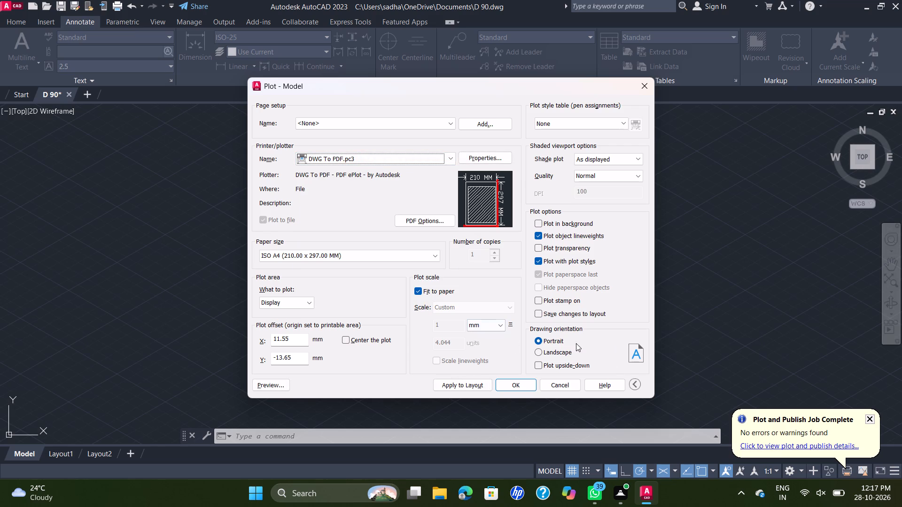
pyautogui.click(537, 355)
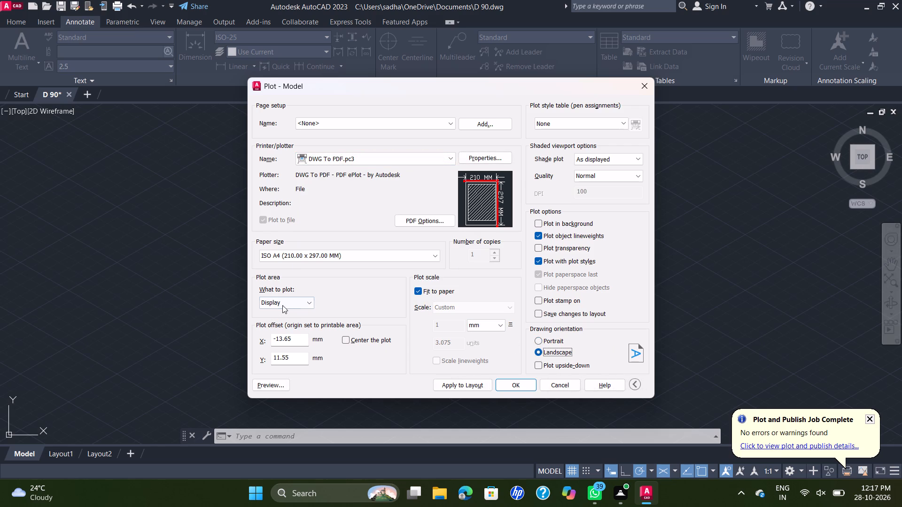
# Set the plot area to a window enclosing the whole dimensioned bracket with a margin around it.
pyautogui.click(306, 297)
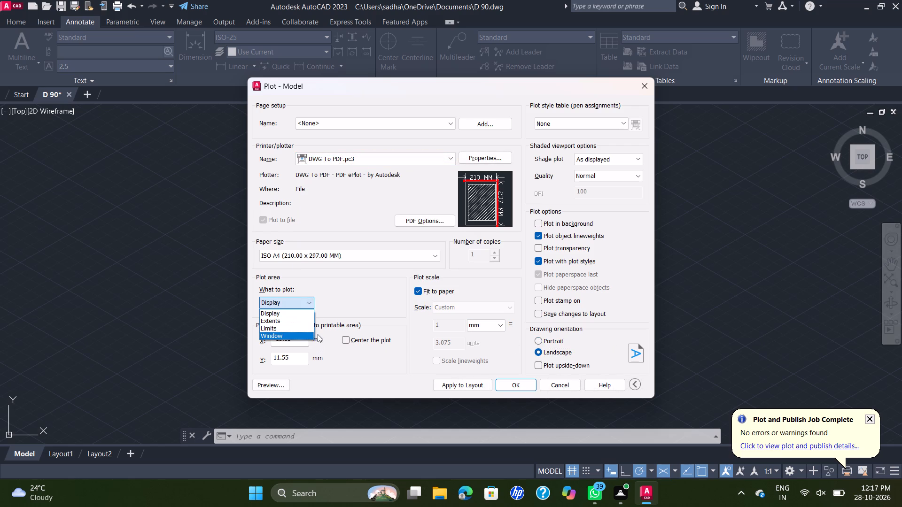
pyautogui.click(312, 334)
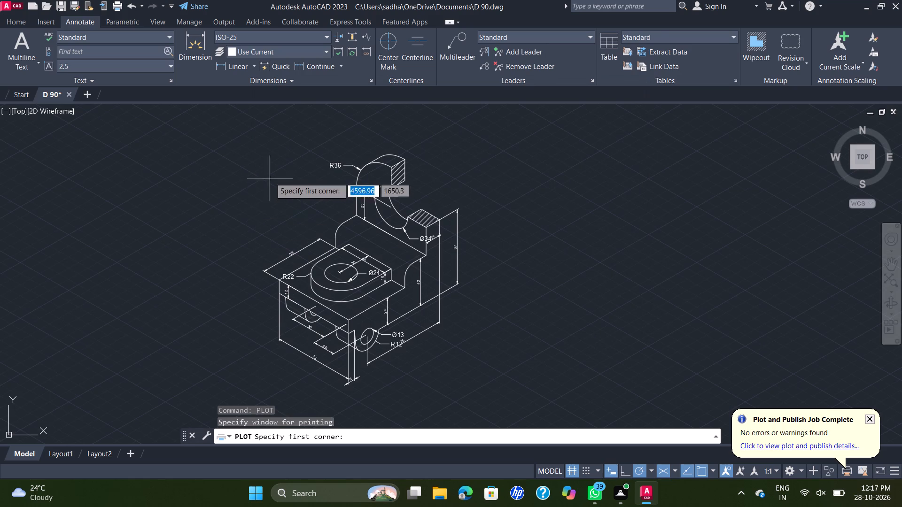
pyautogui.scroll(-1, 274, 173)
pyautogui.click(200, 138)
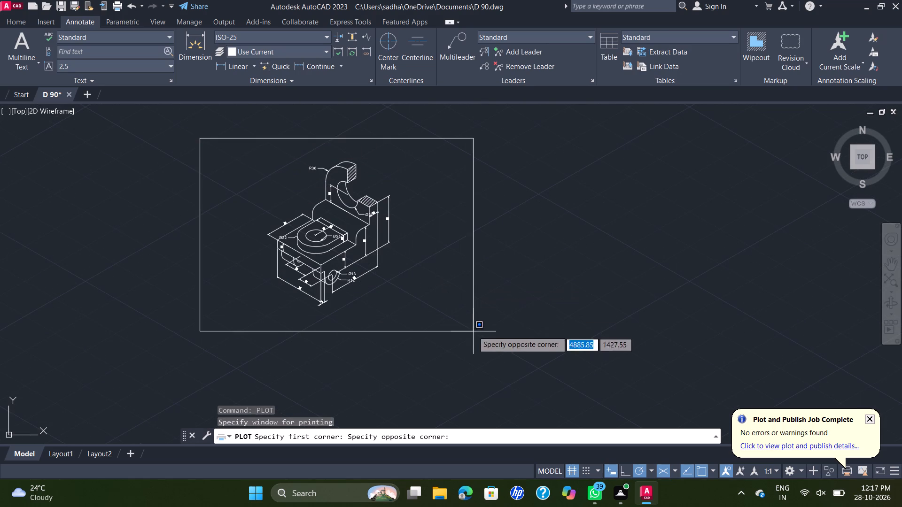
pyautogui.click(473, 329)
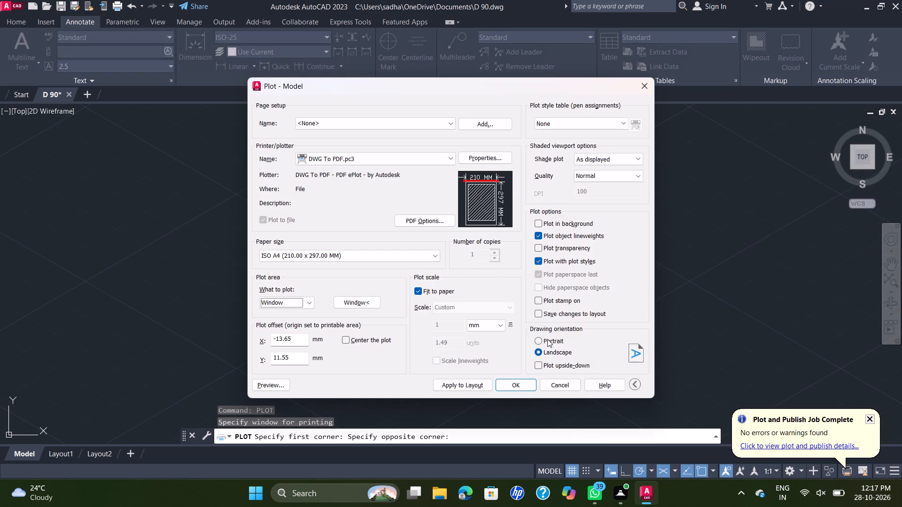
# Plot to a PDF file in the Documents folder under the suggested name and close the resulting PDF view.
pyautogui.click(513, 387)
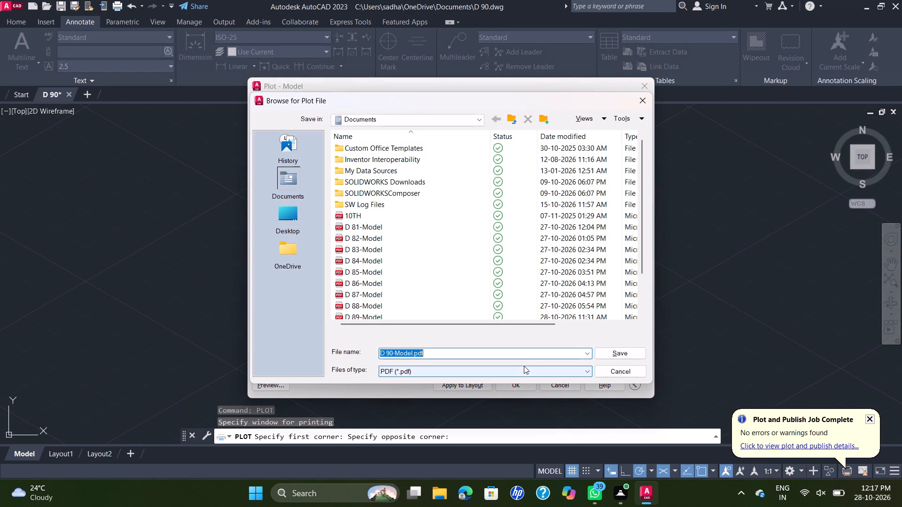
pyautogui.click(625, 352)
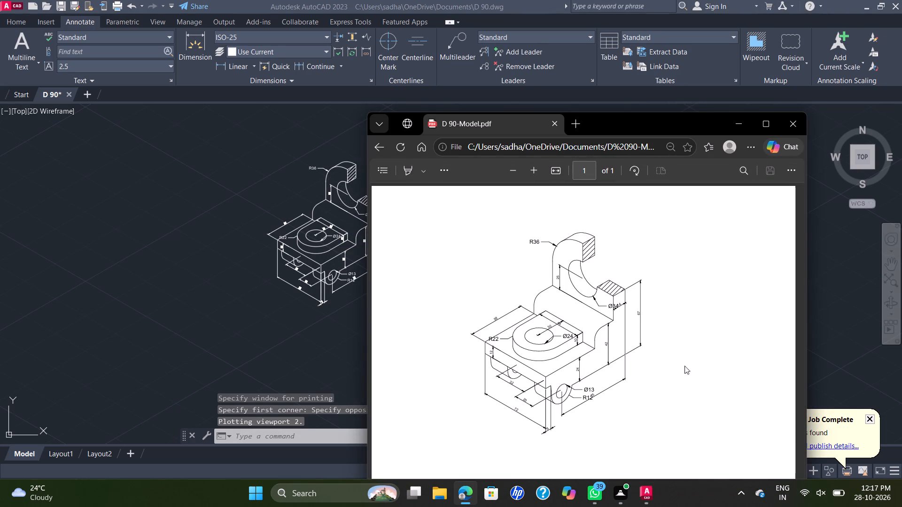
pyautogui.click(802, 123)
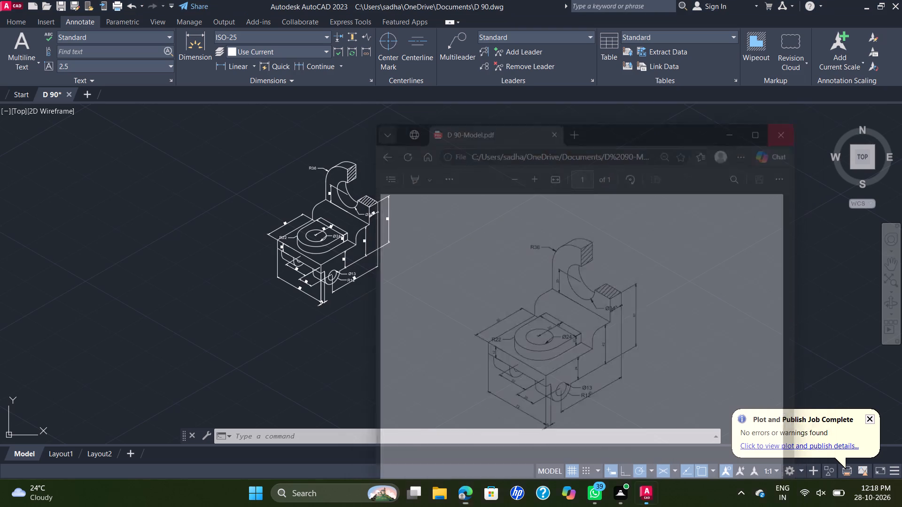